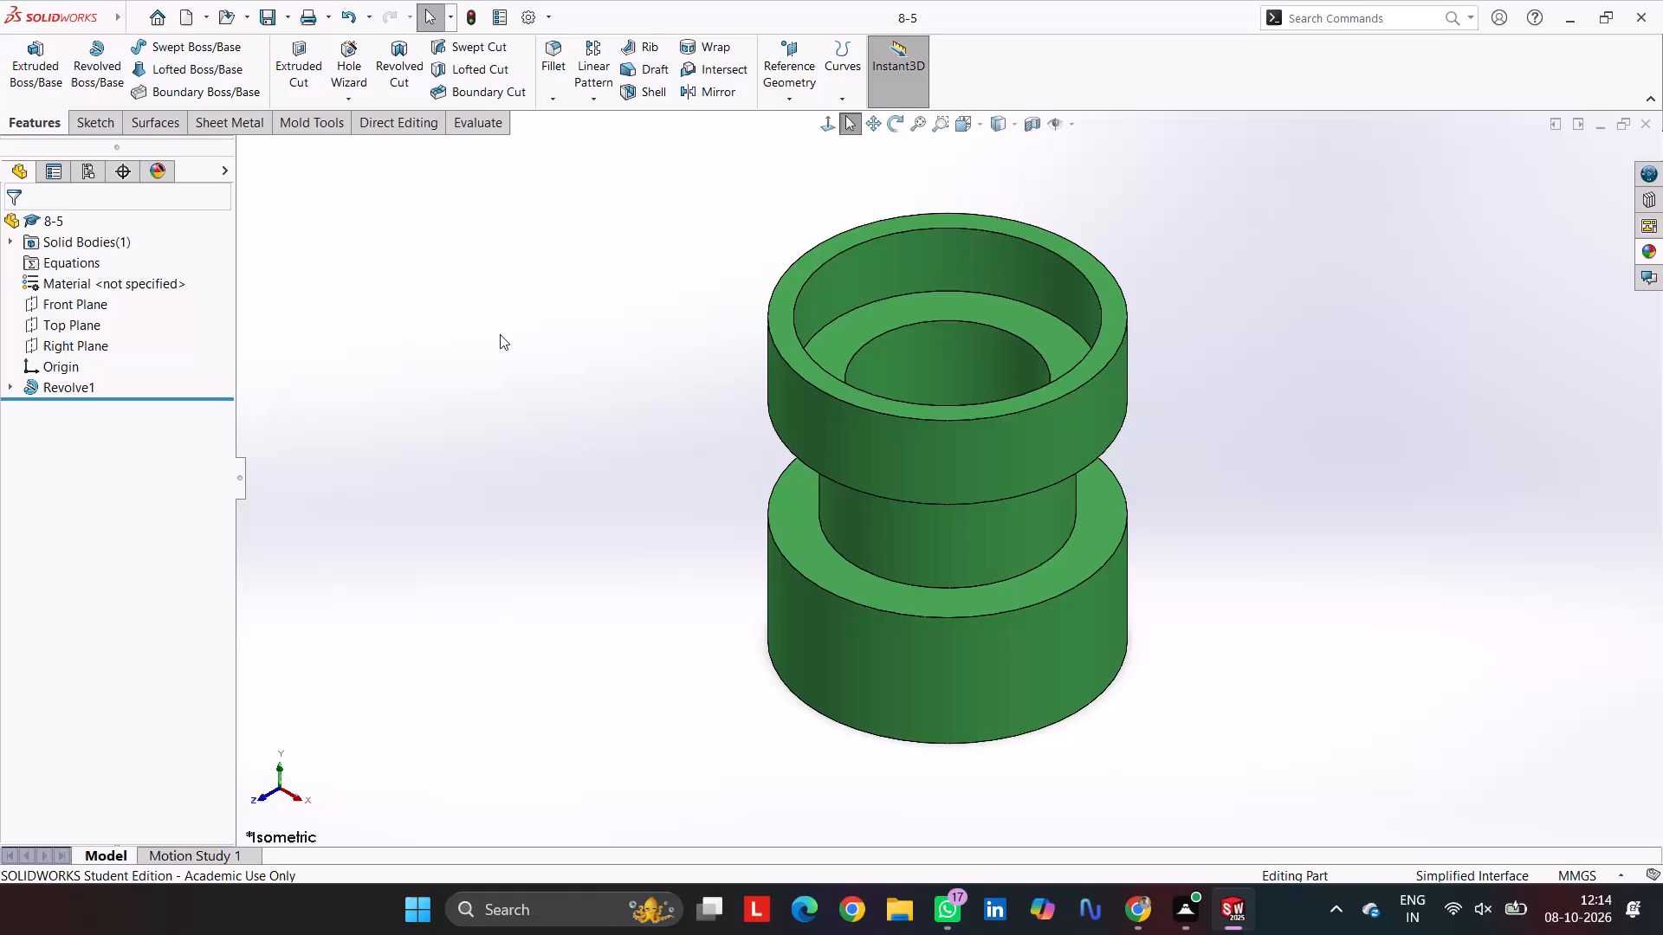
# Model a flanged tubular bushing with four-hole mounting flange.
# Create a new part document.
pyautogui.hotkey('ctrl', 'n')
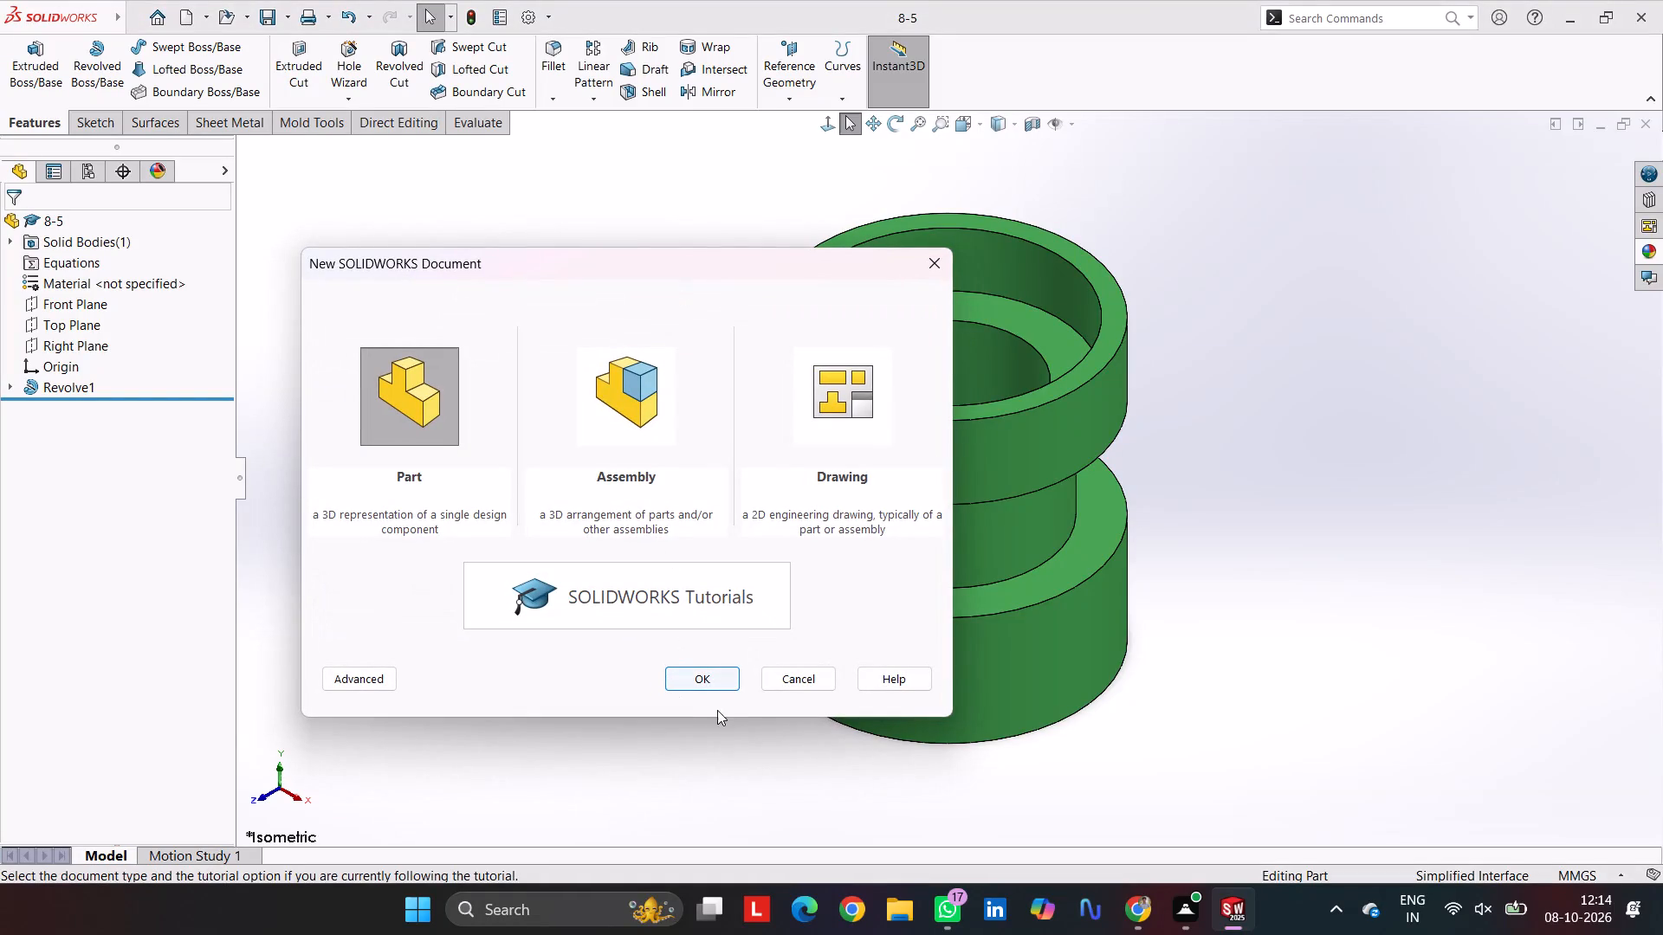
pyautogui.click(719, 686)
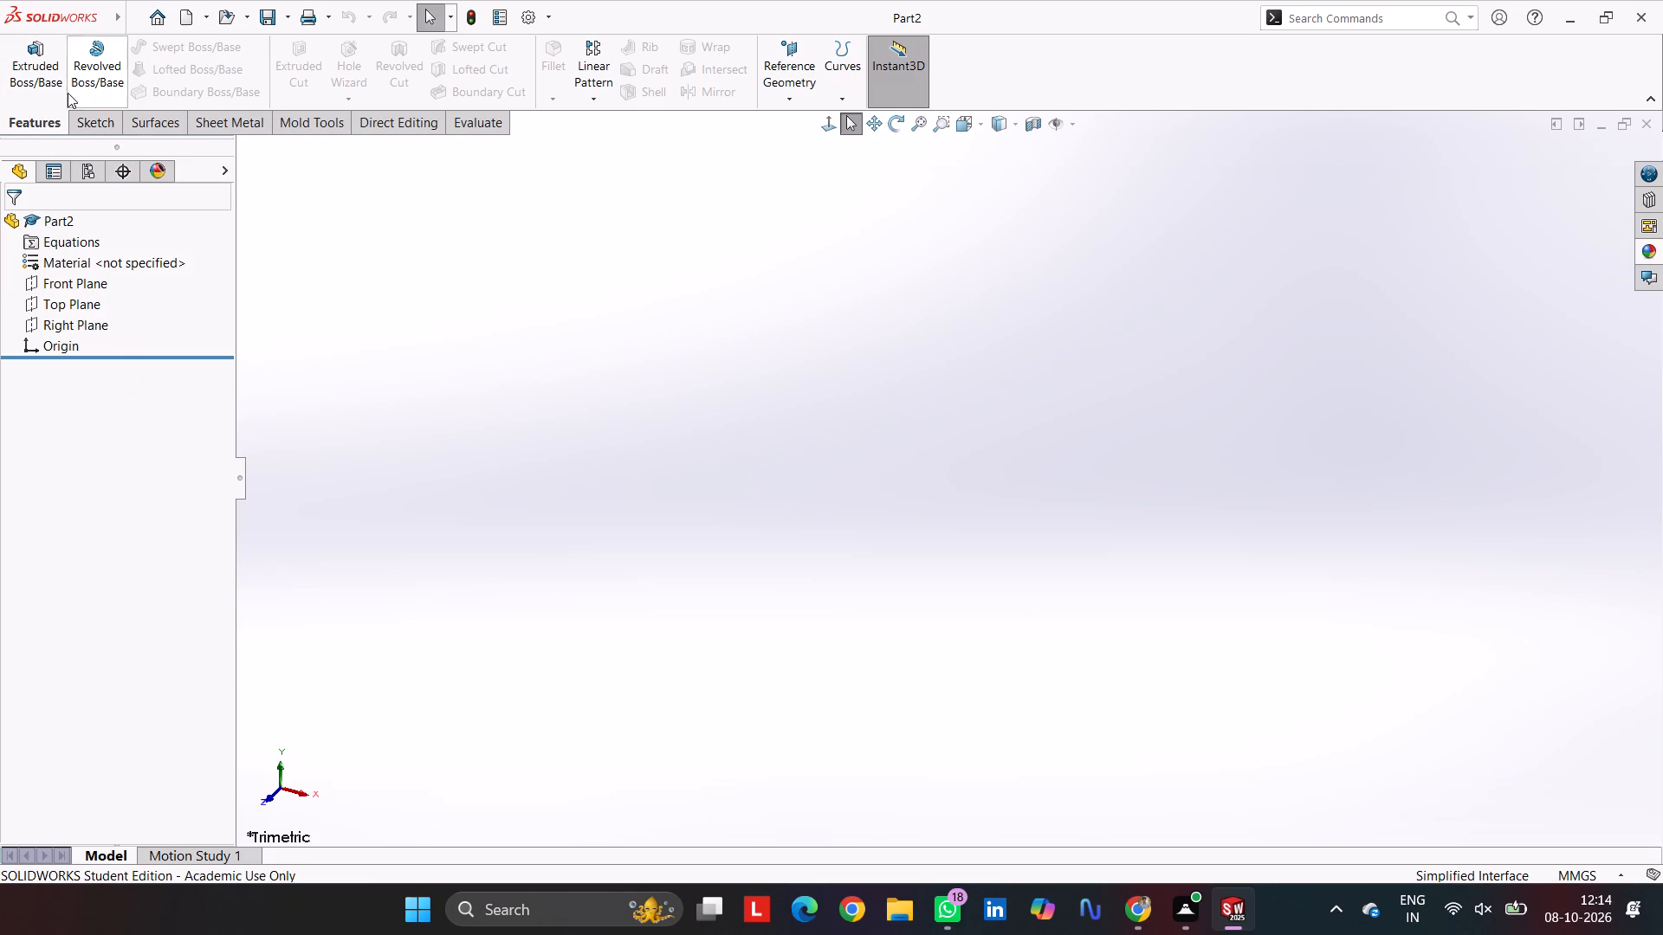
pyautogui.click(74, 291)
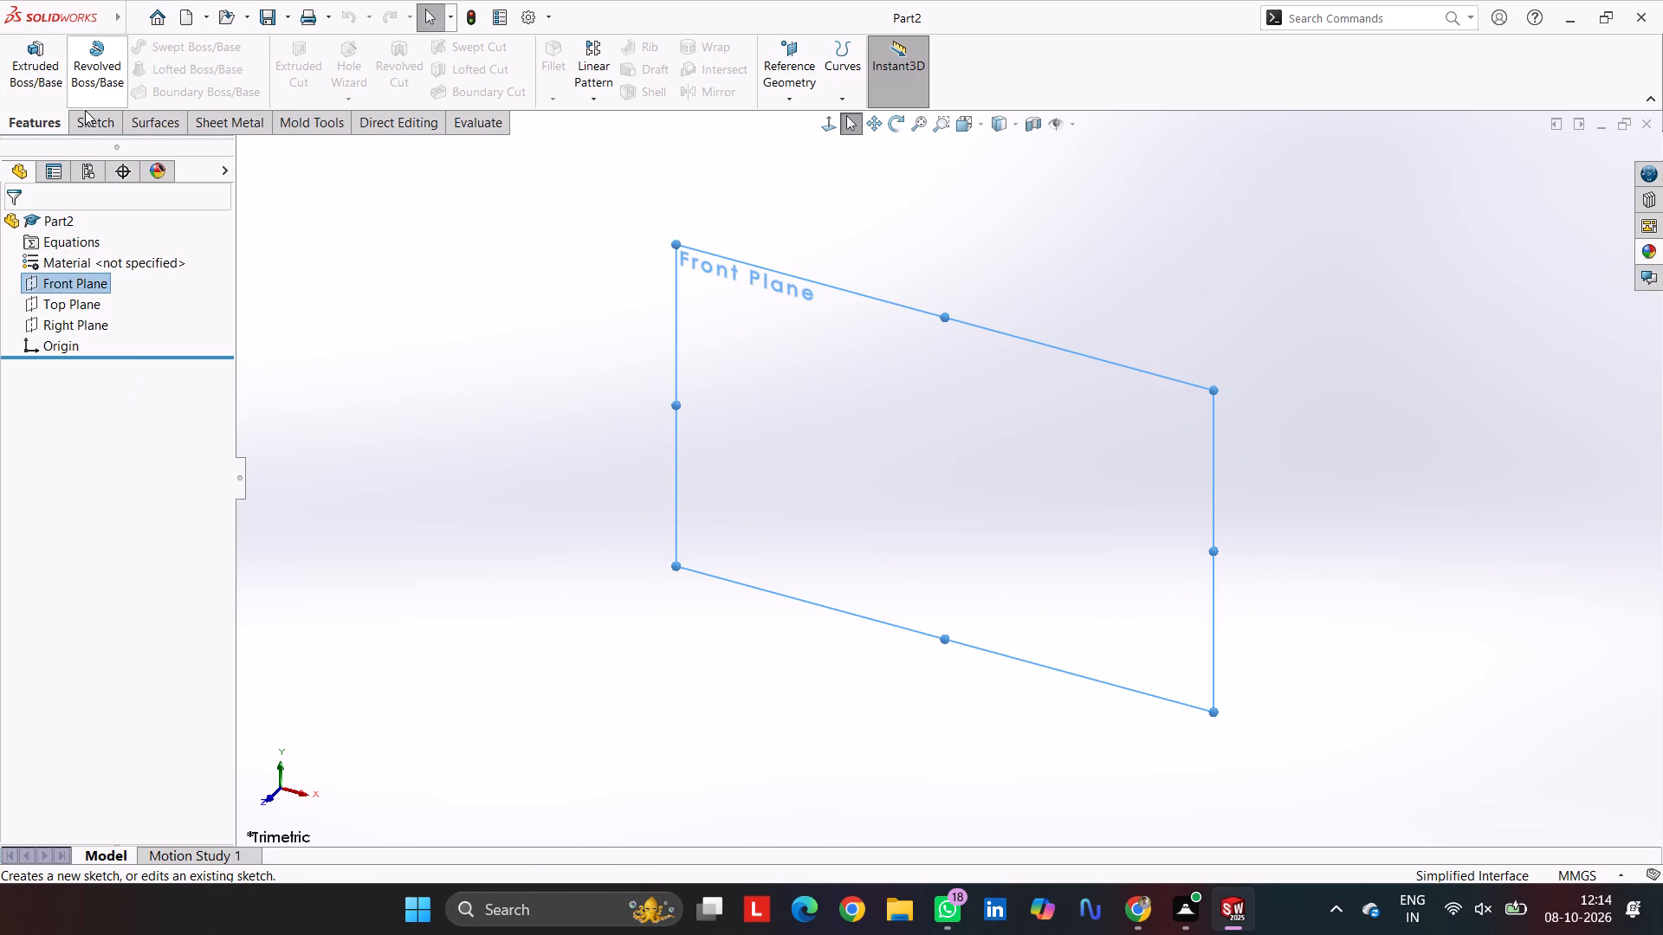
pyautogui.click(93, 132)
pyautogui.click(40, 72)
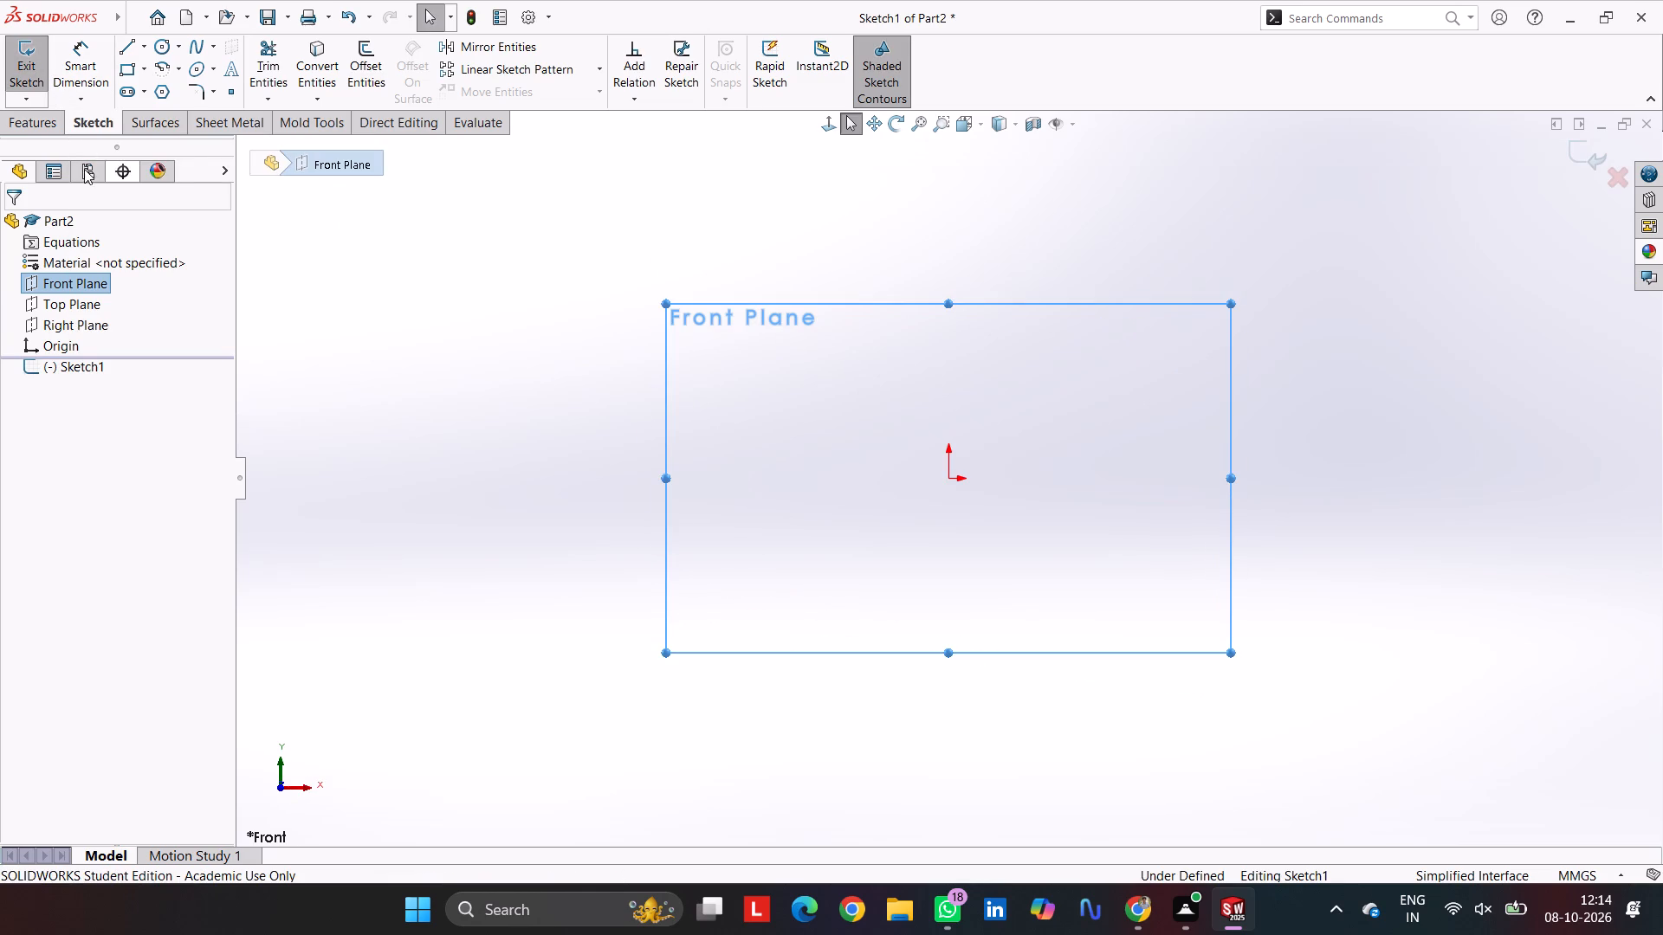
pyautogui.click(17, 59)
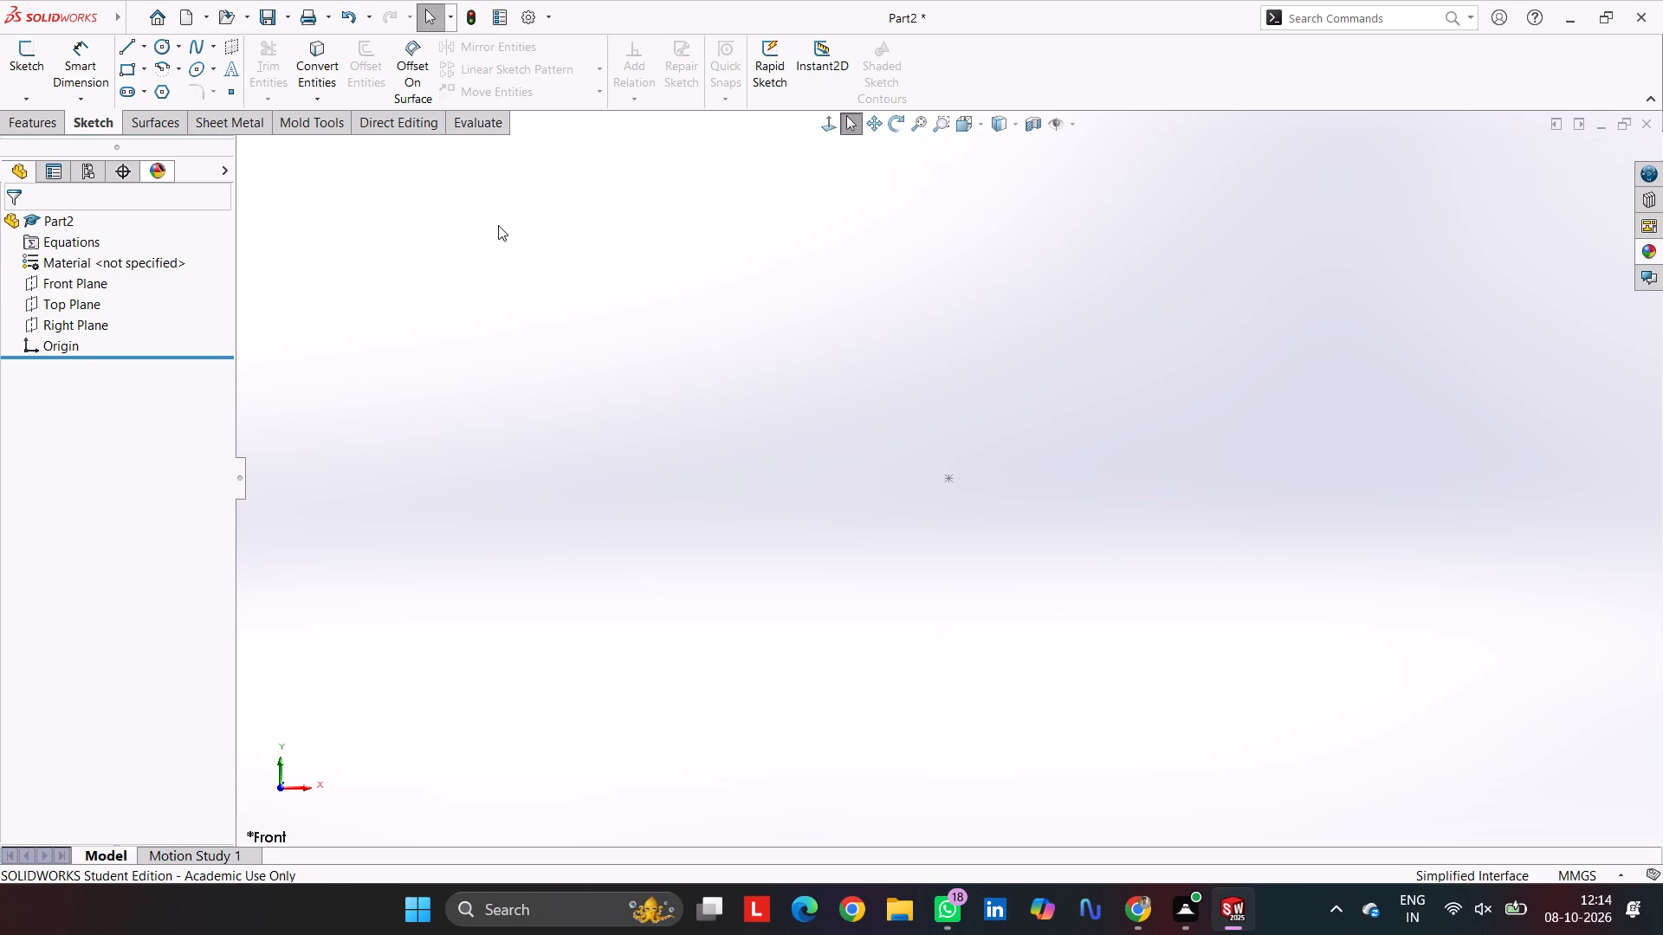
# In a new sketch on the Right Plane, draw infinite-length horizontal and vertical construction lines through the origin.
pyautogui.hotkey('ctrl', '7')
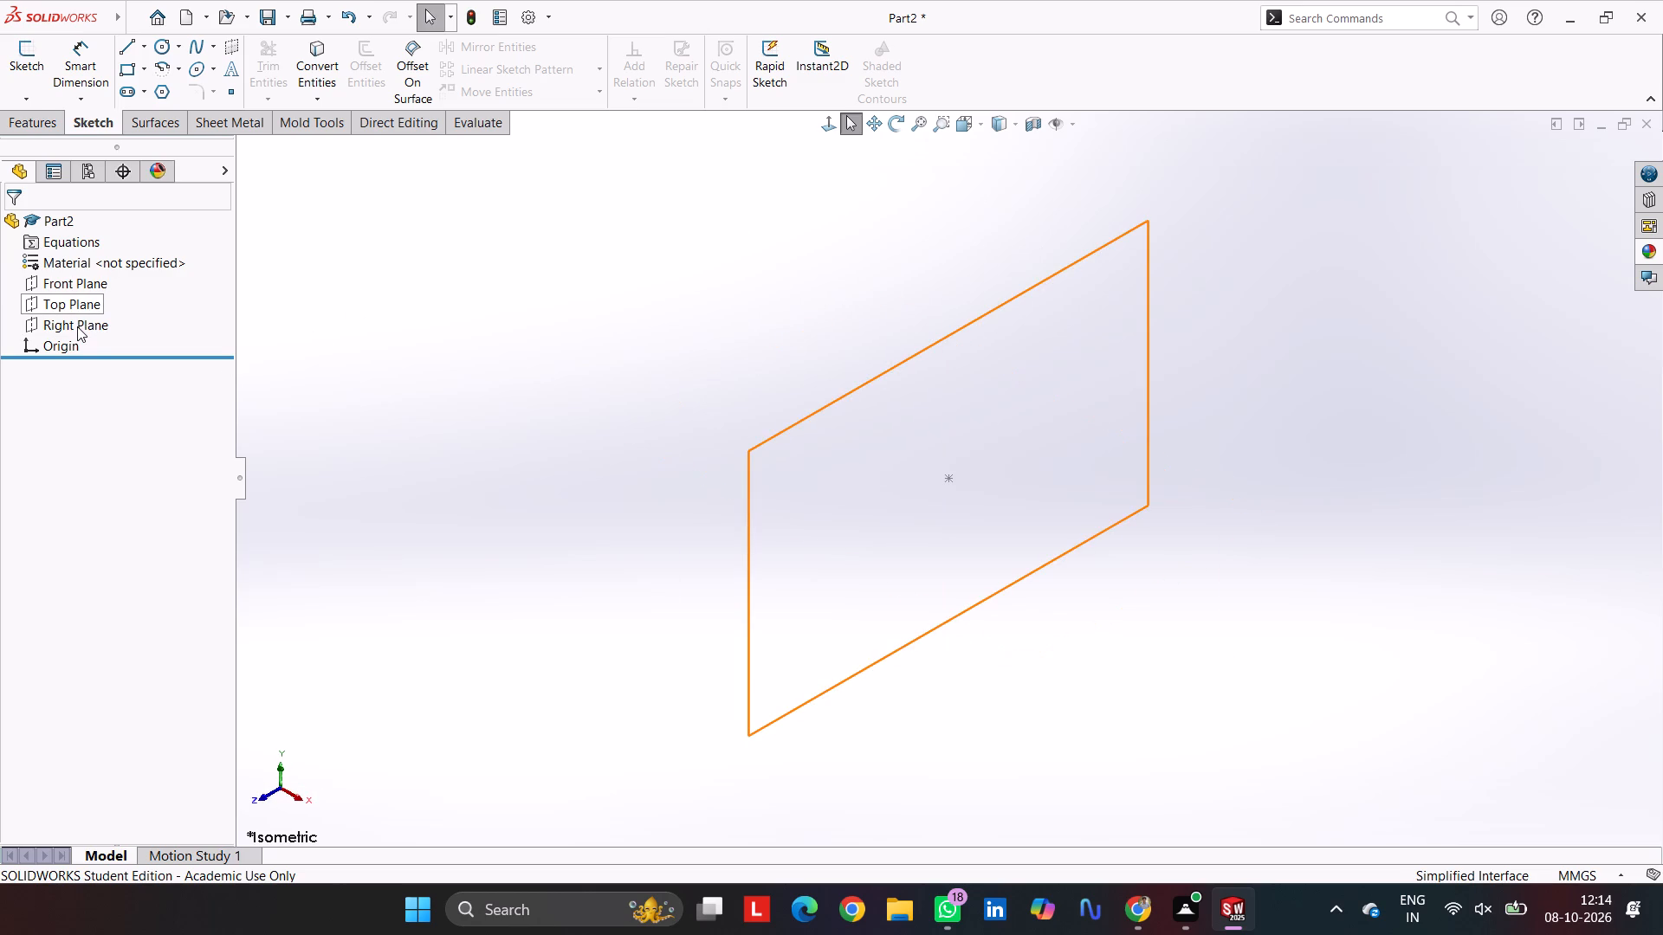
pyautogui.click(77, 326)
pyautogui.click(25, 74)
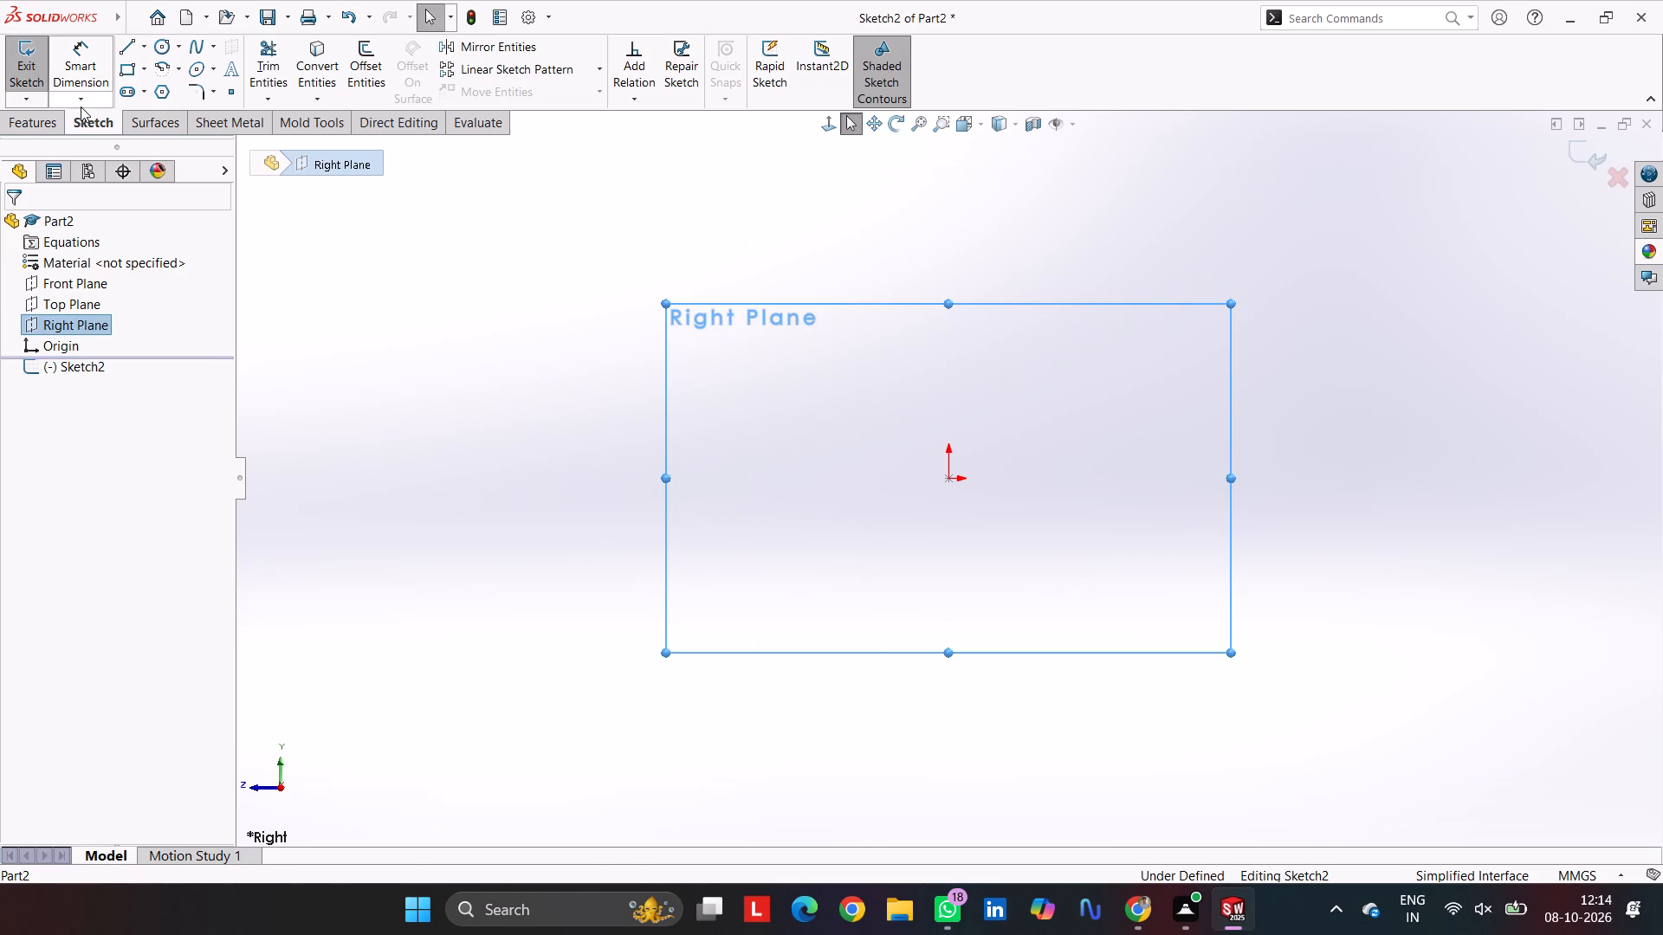
pyautogui.click(125, 43)
pyautogui.click(60, 369)
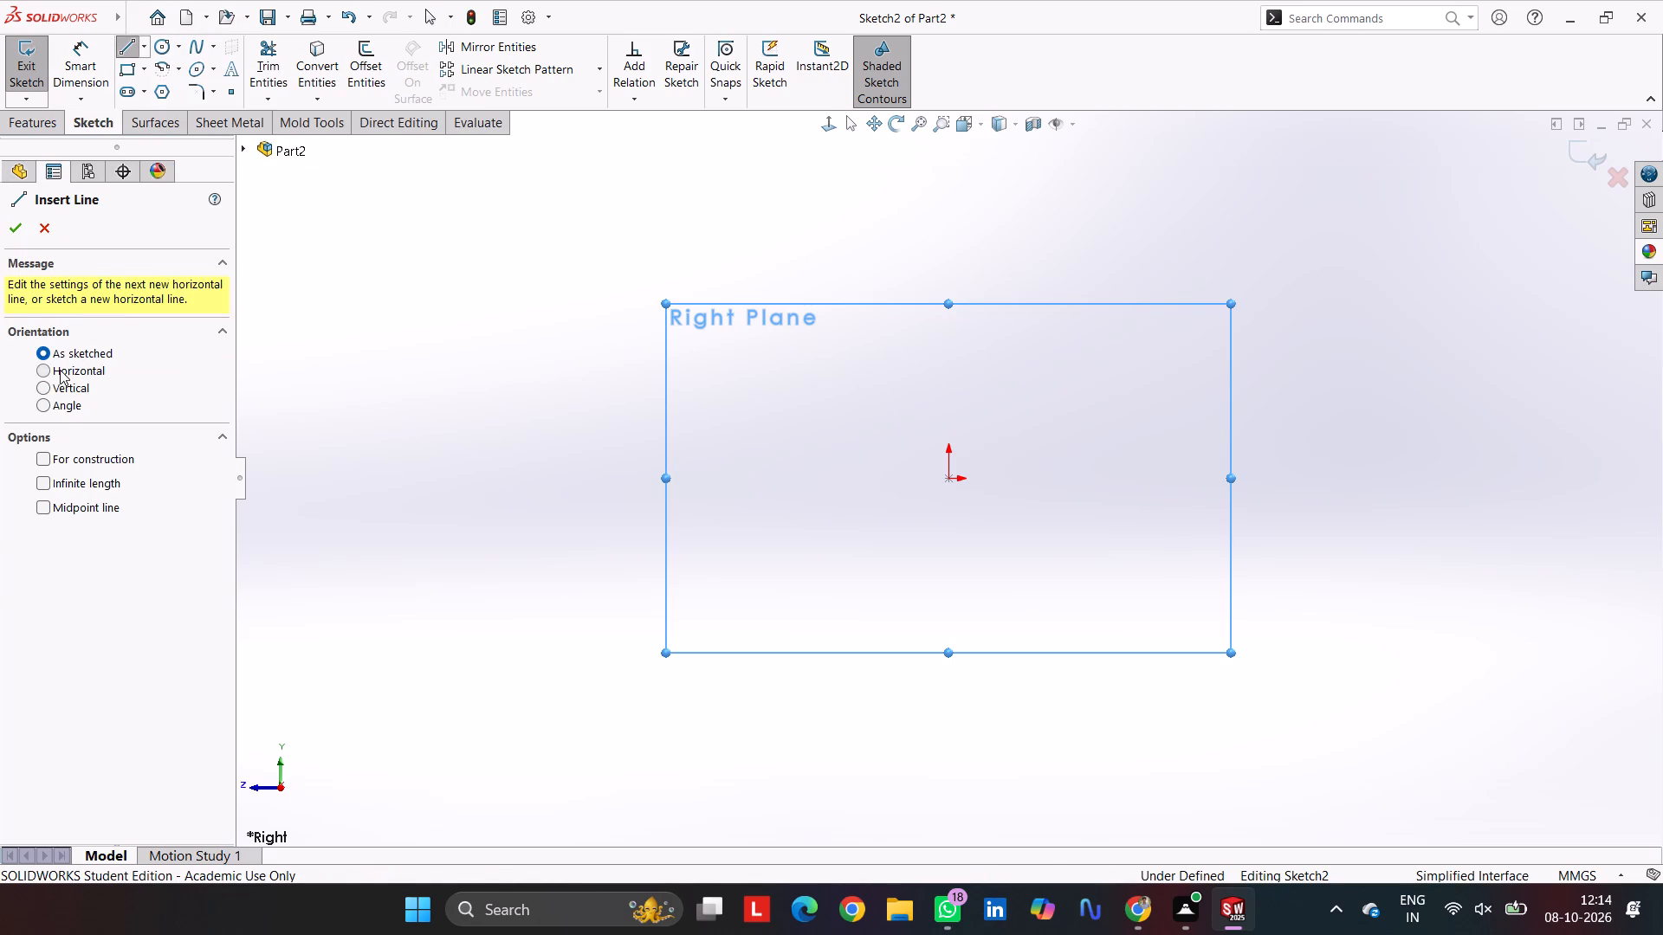
pyautogui.click(74, 455)
pyautogui.click(70, 476)
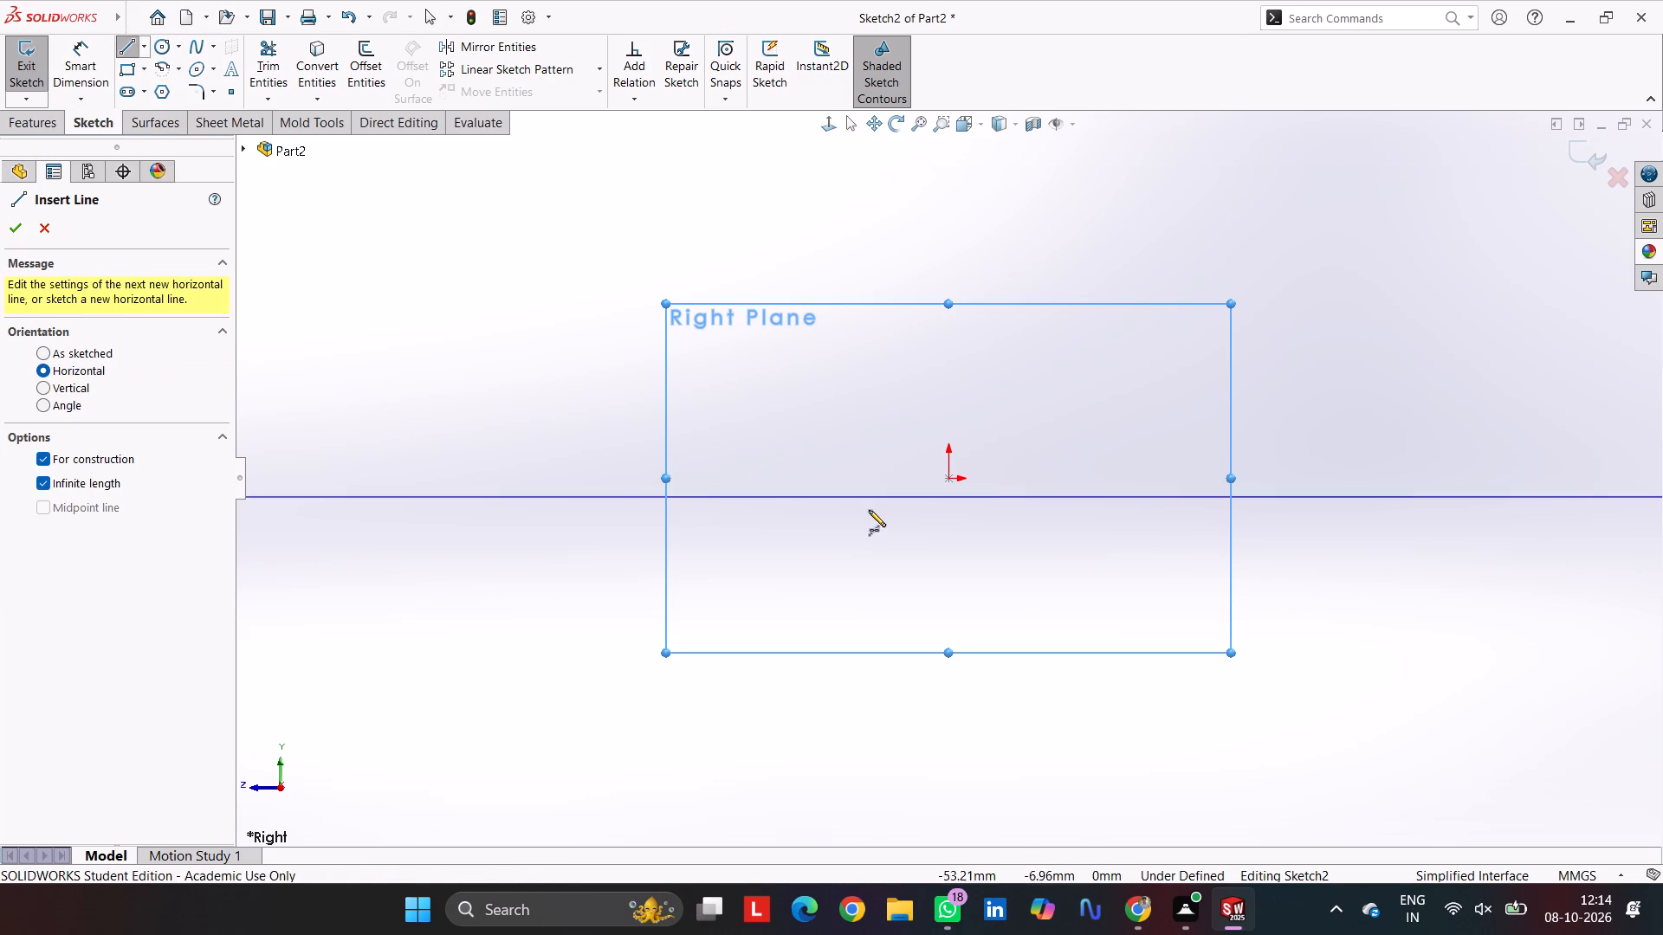
pyautogui.click(947, 476)
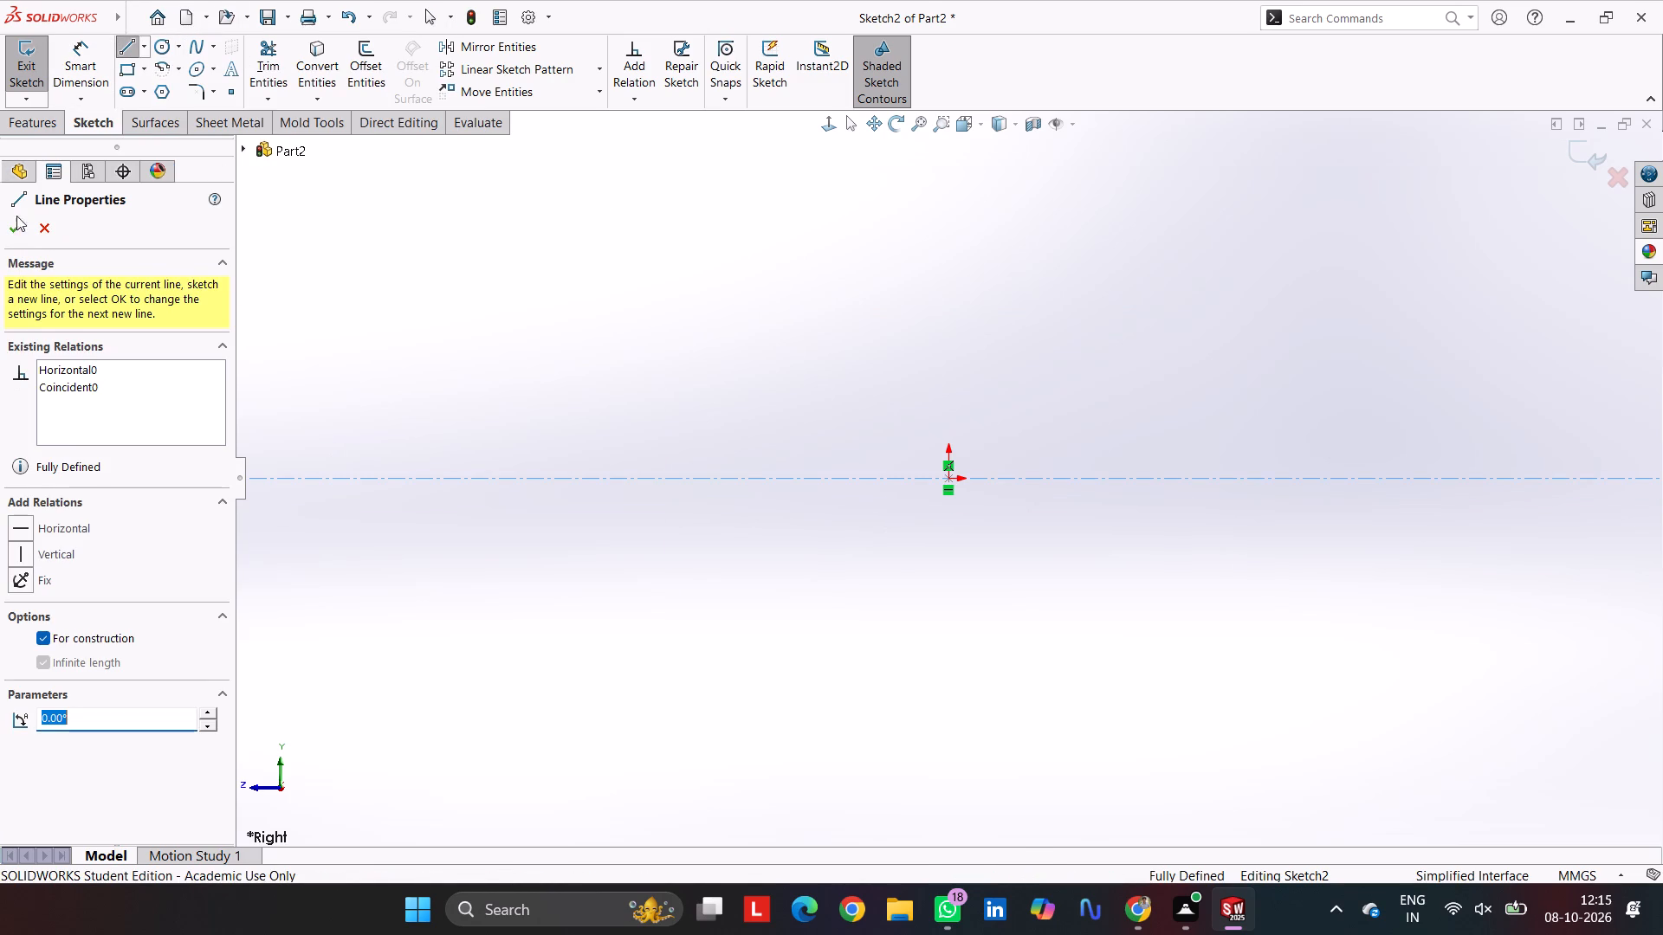
pyautogui.click(16, 228)
pyautogui.click(73, 390)
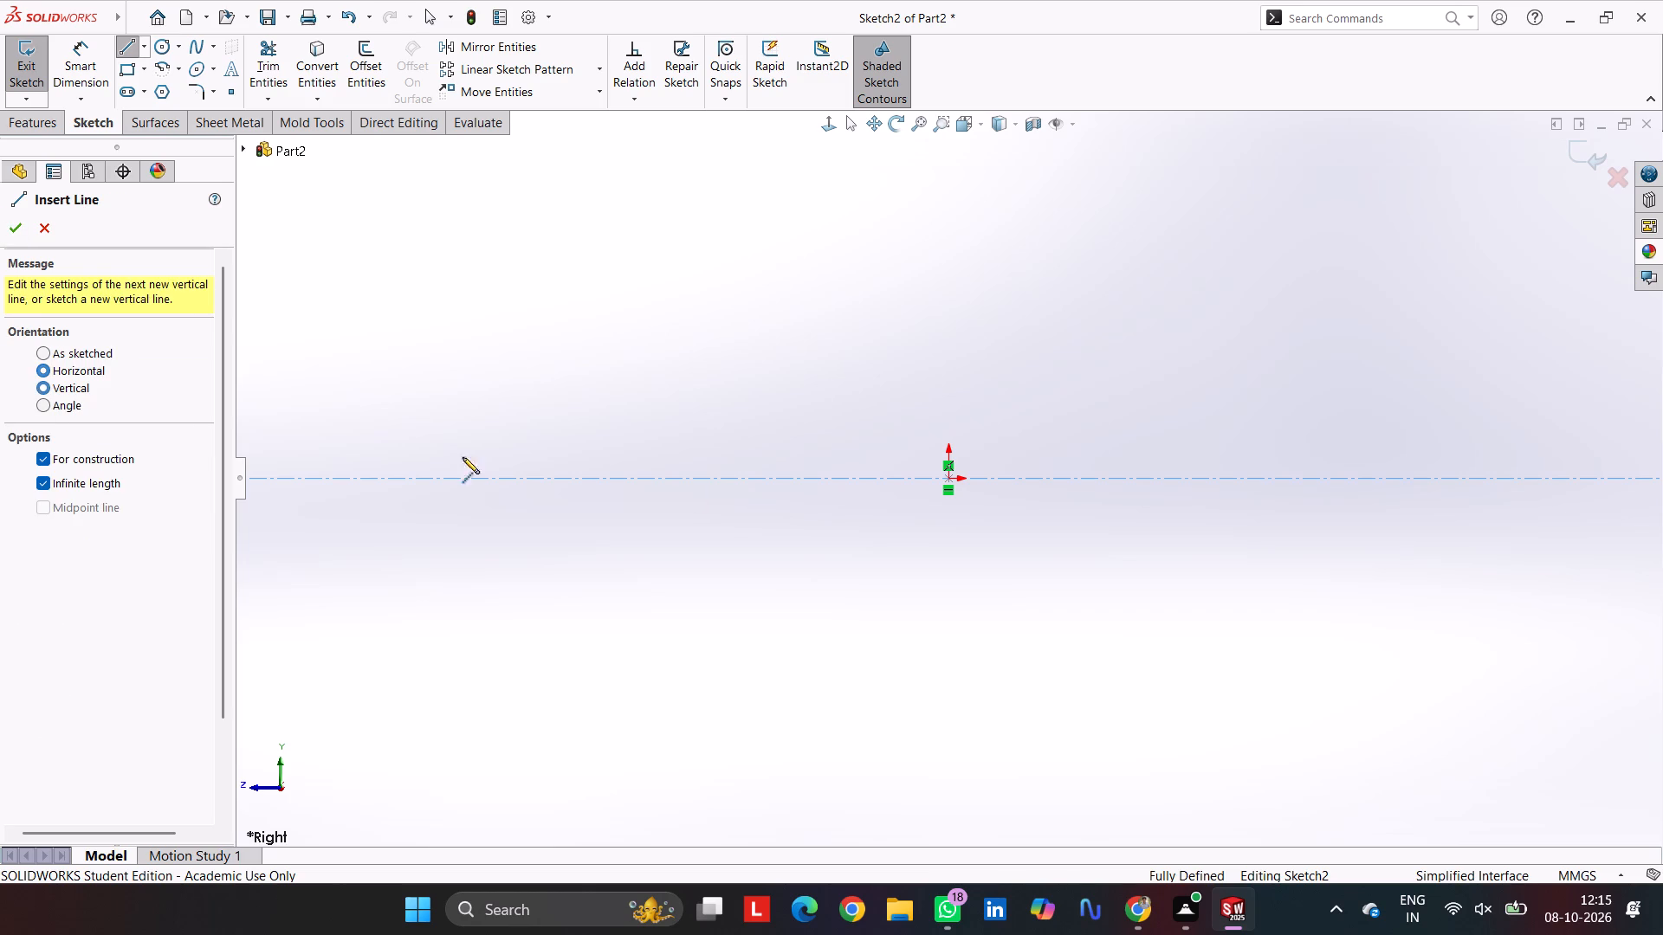
pyautogui.click(953, 480)
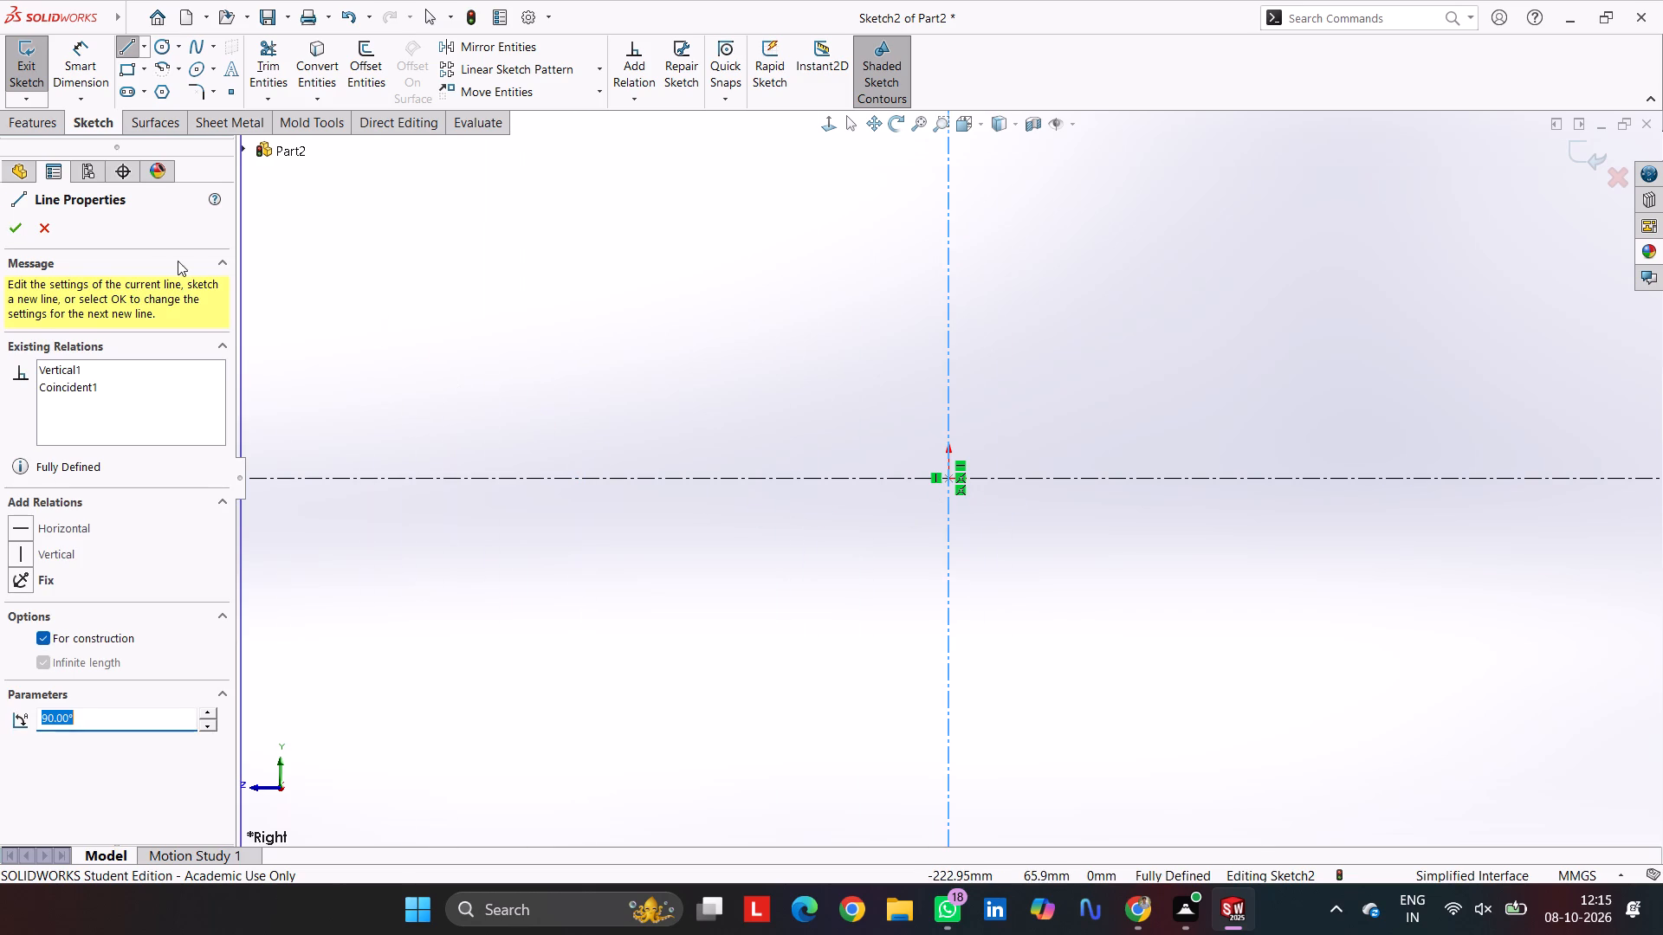
pyautogui.click(10, 233)
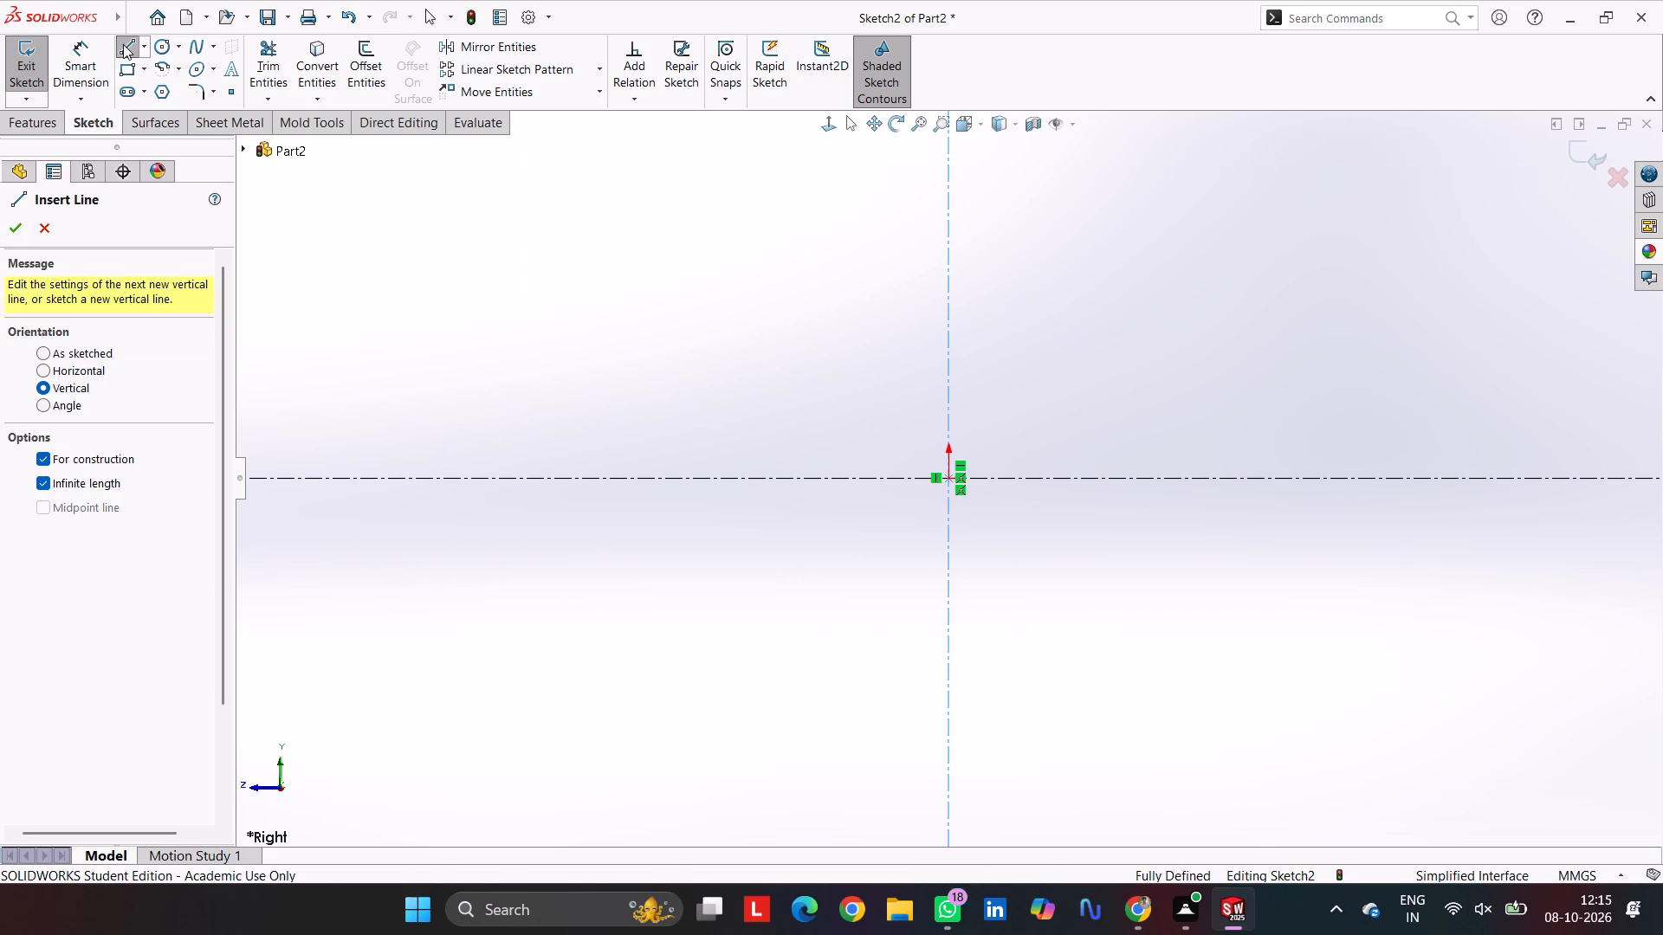
pyautogui.click(123, 44)
pyautogui.click(124, 44)
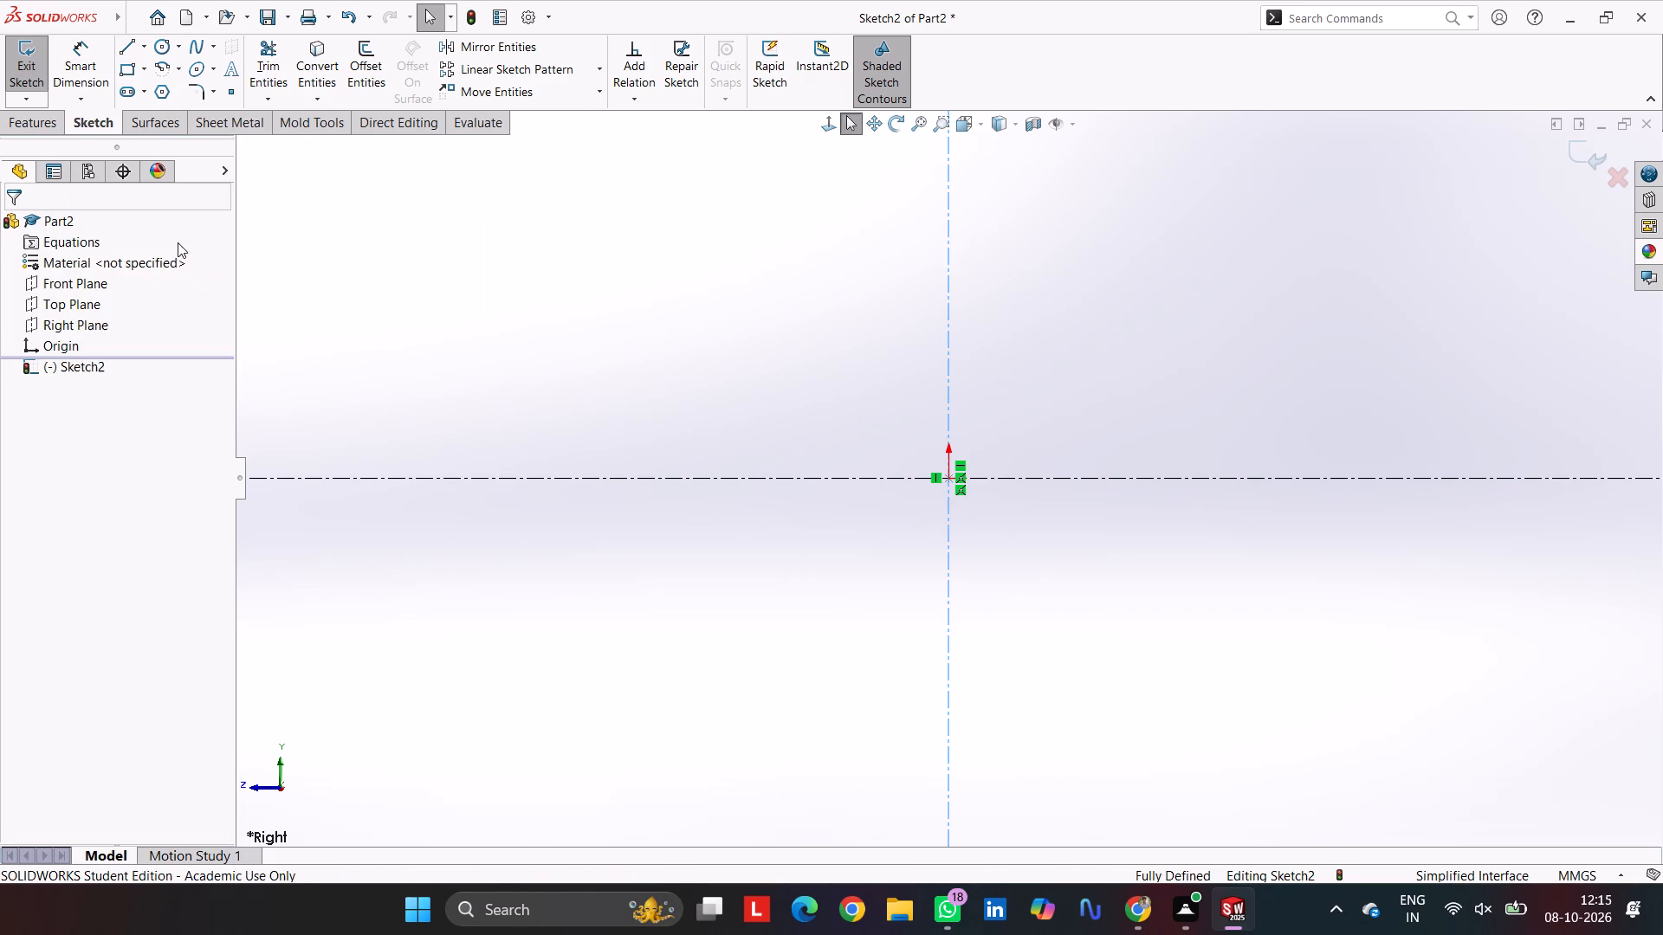
# Sketch the stepped outer outline from the vertical centreline: about 40 mm up, 16 mm across, 29 mm down, 53 mm across, a short rise, another horizontal run.
pyautogui.click(129, 45)
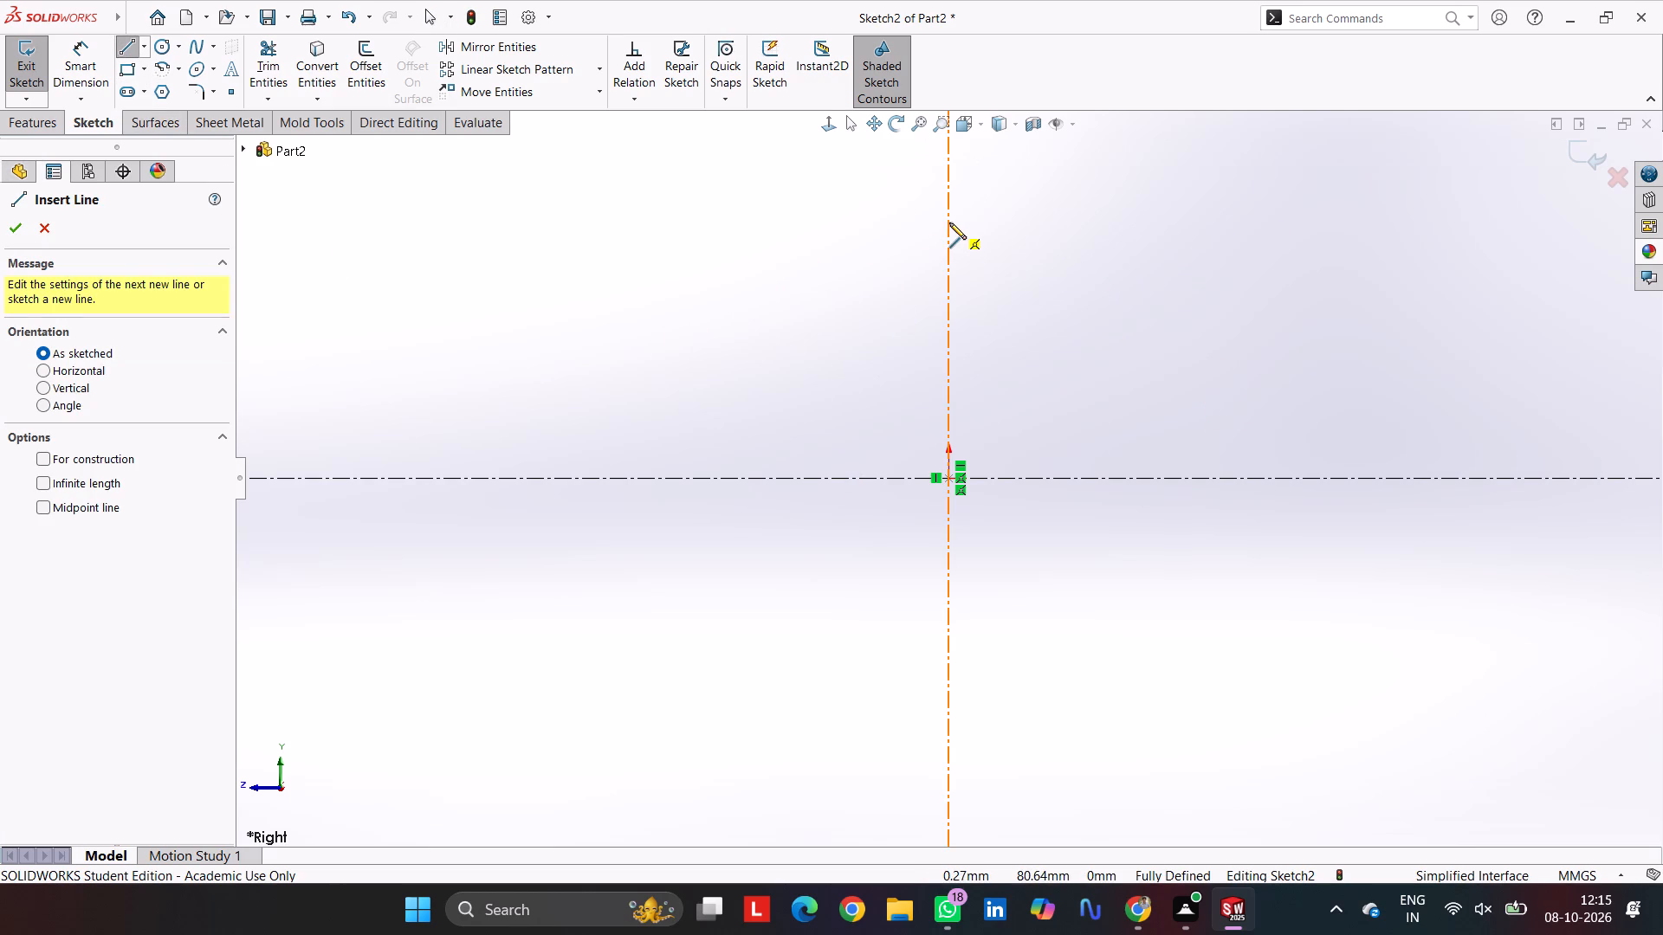
pyautogui.click(948, 342)
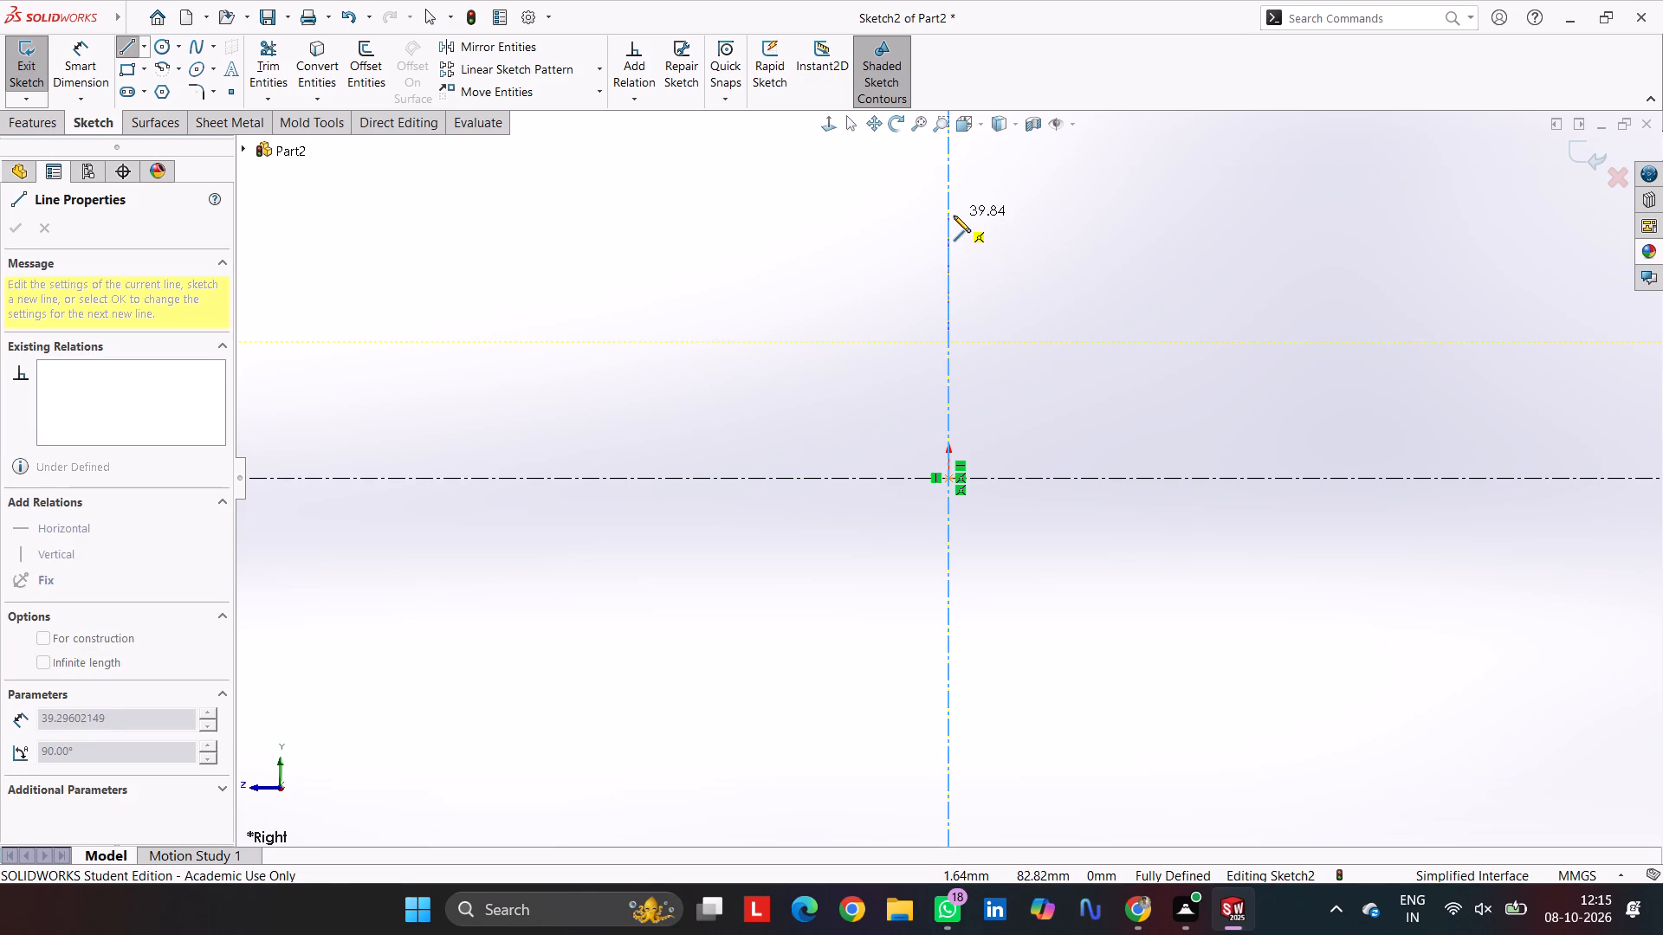
pyautogui.click(954, 215)
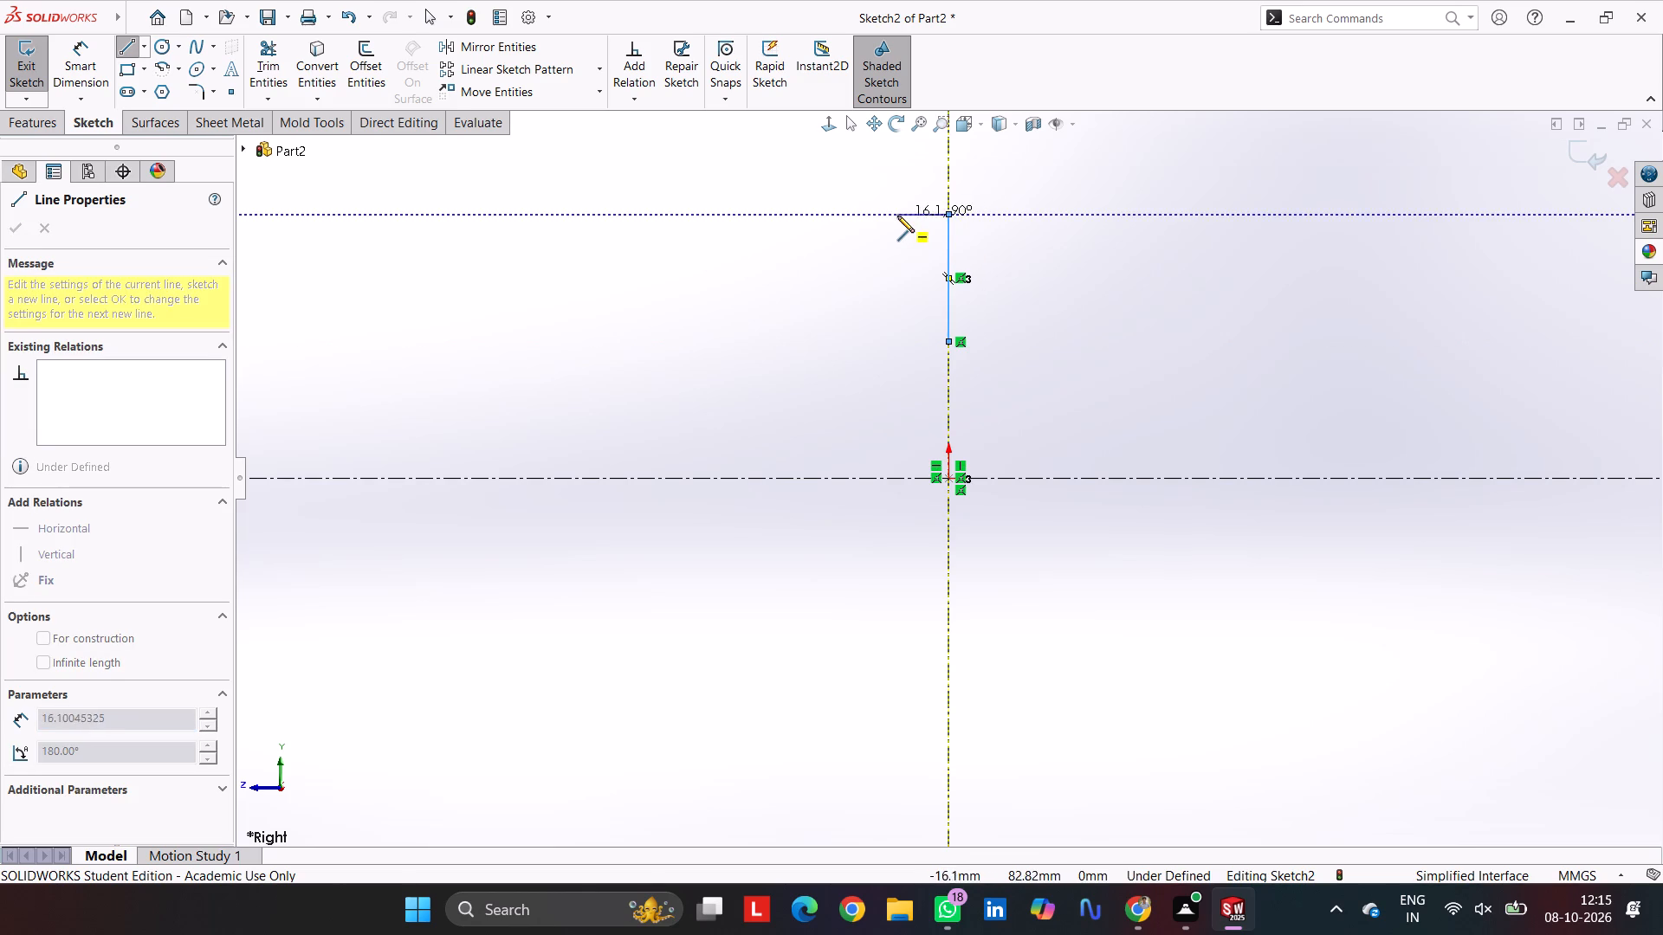
pyautogui.click(897, 216)
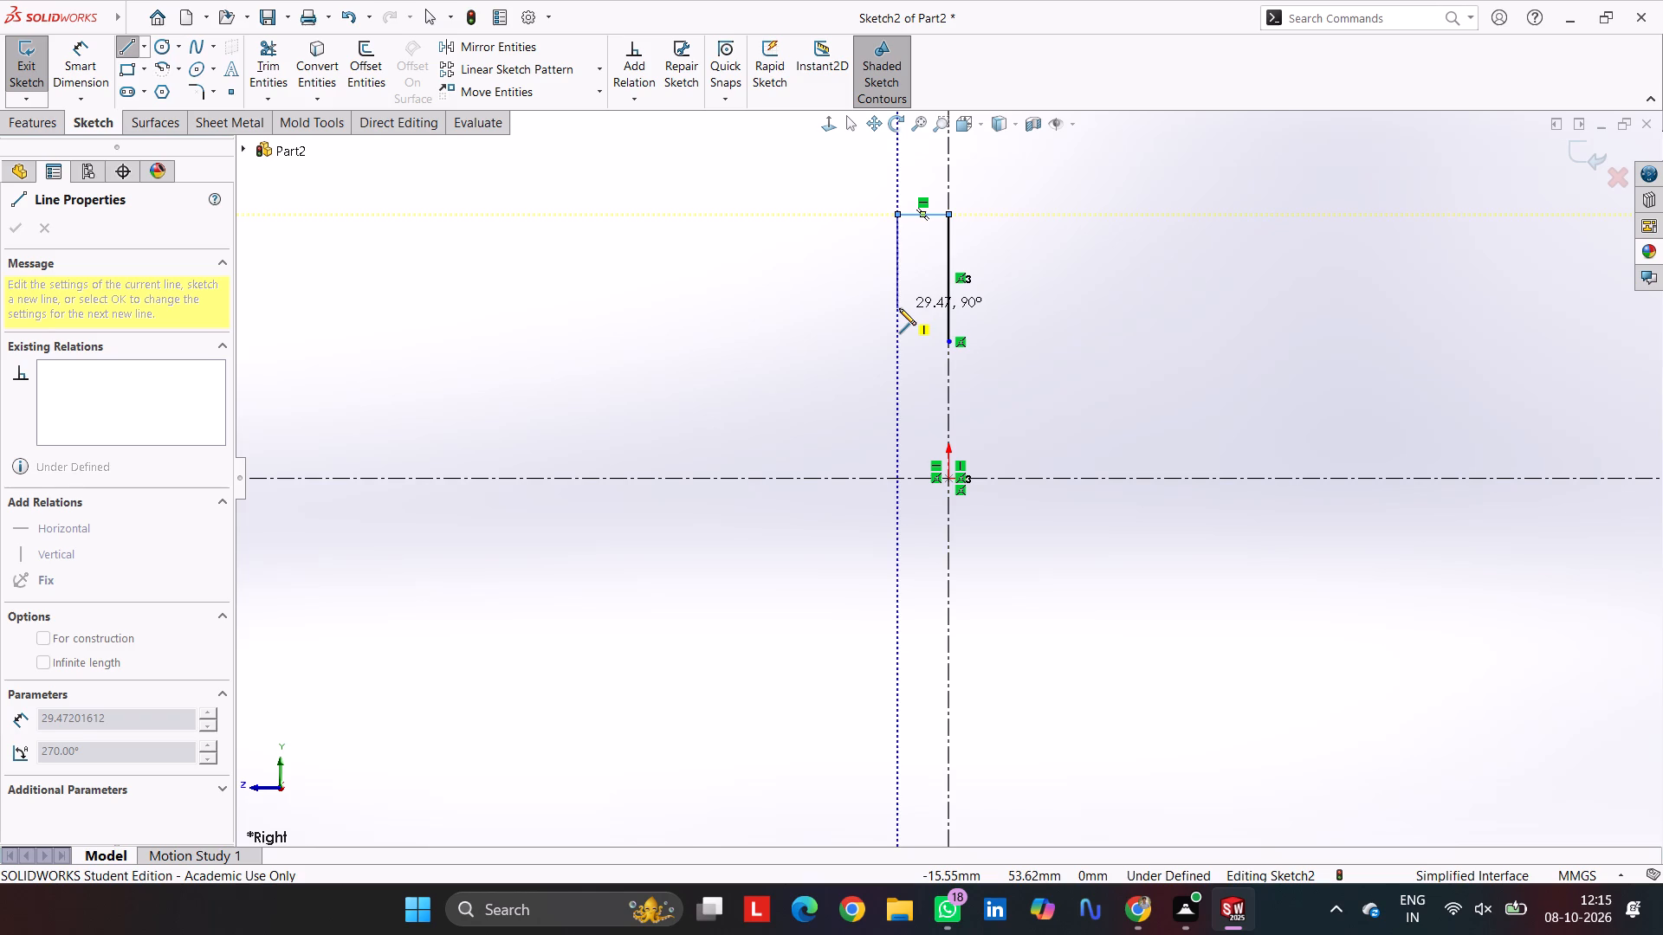
pyautogui.click(899, 310)
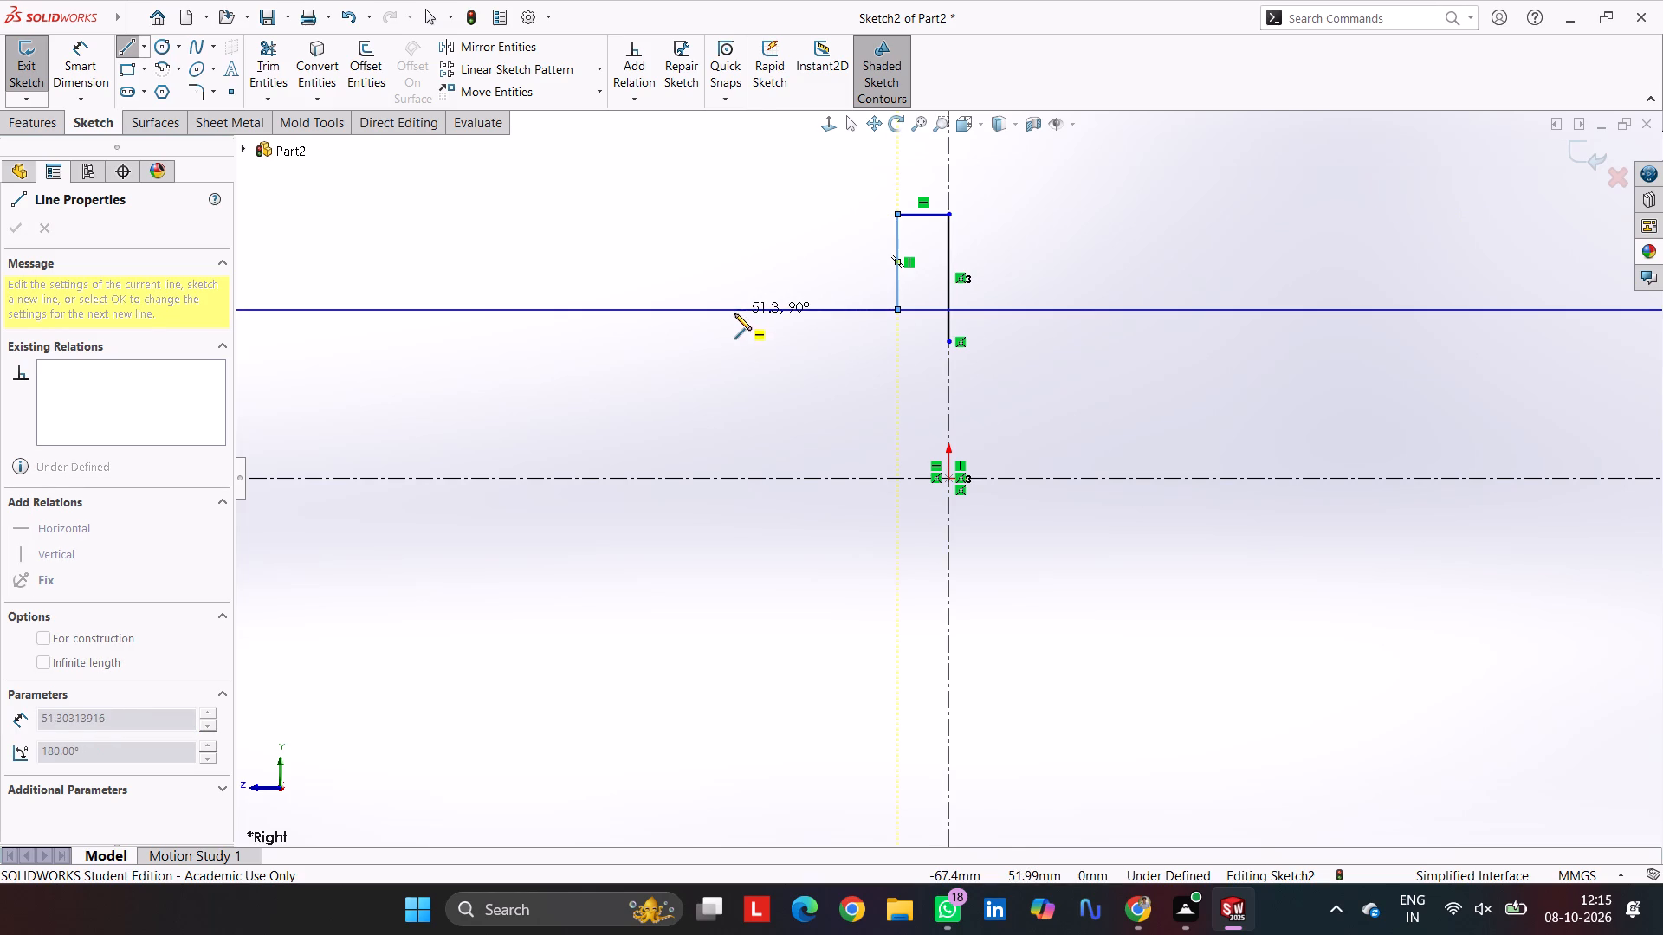
pyautogui.click(728, 314)
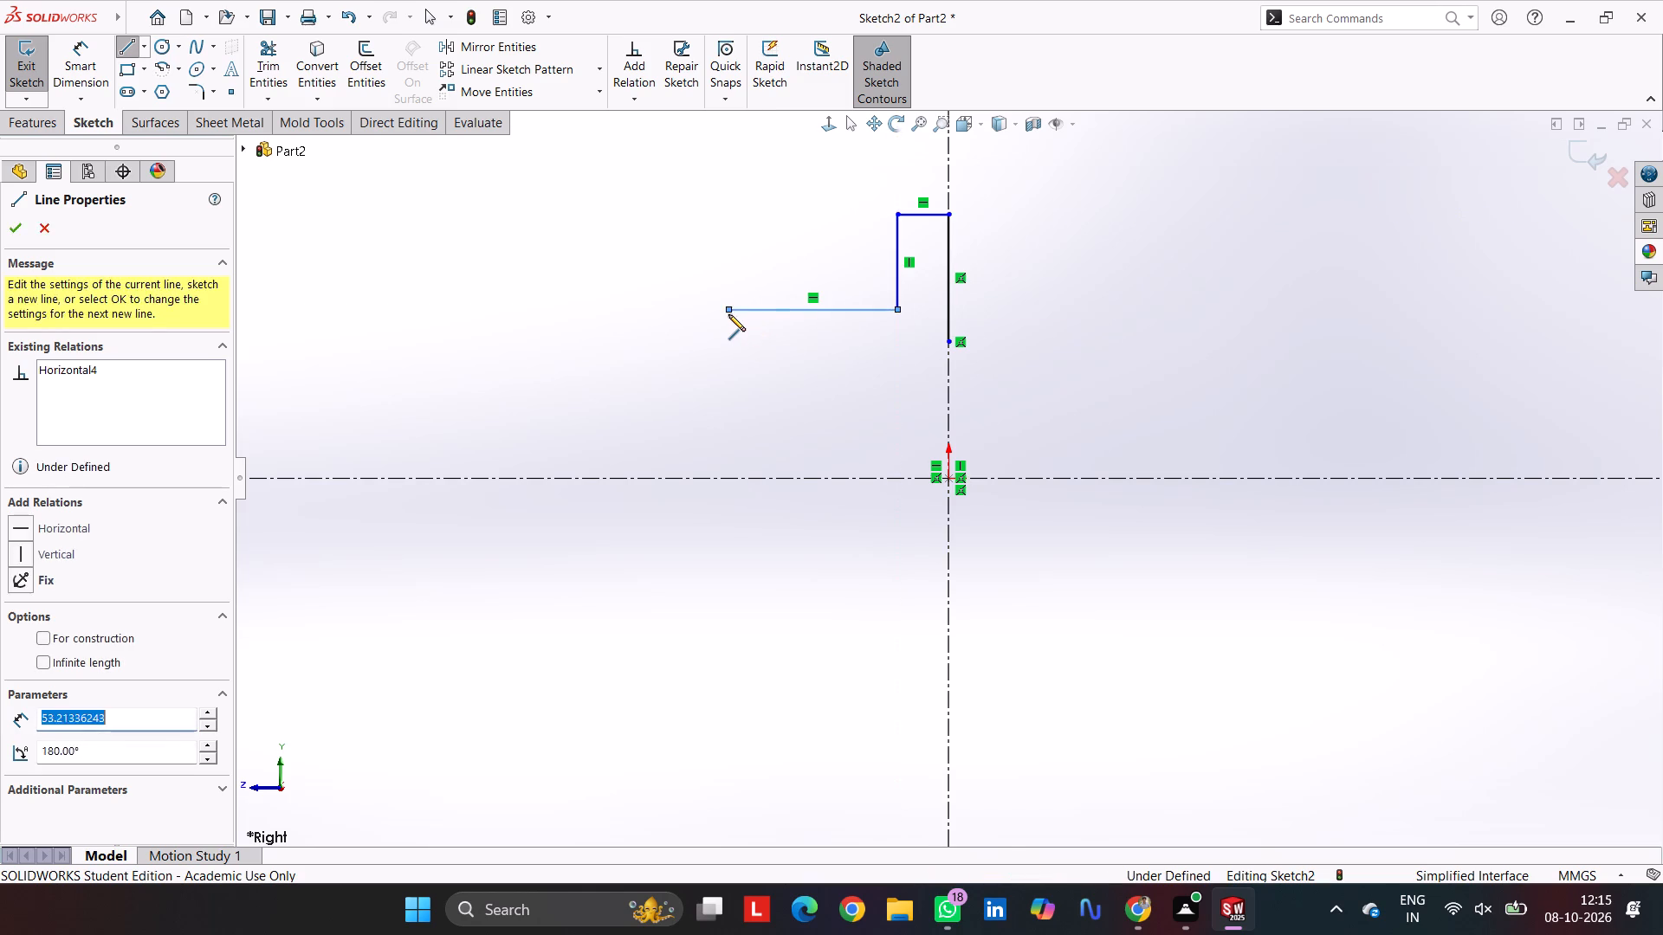
pyautogui.click(731, 269)
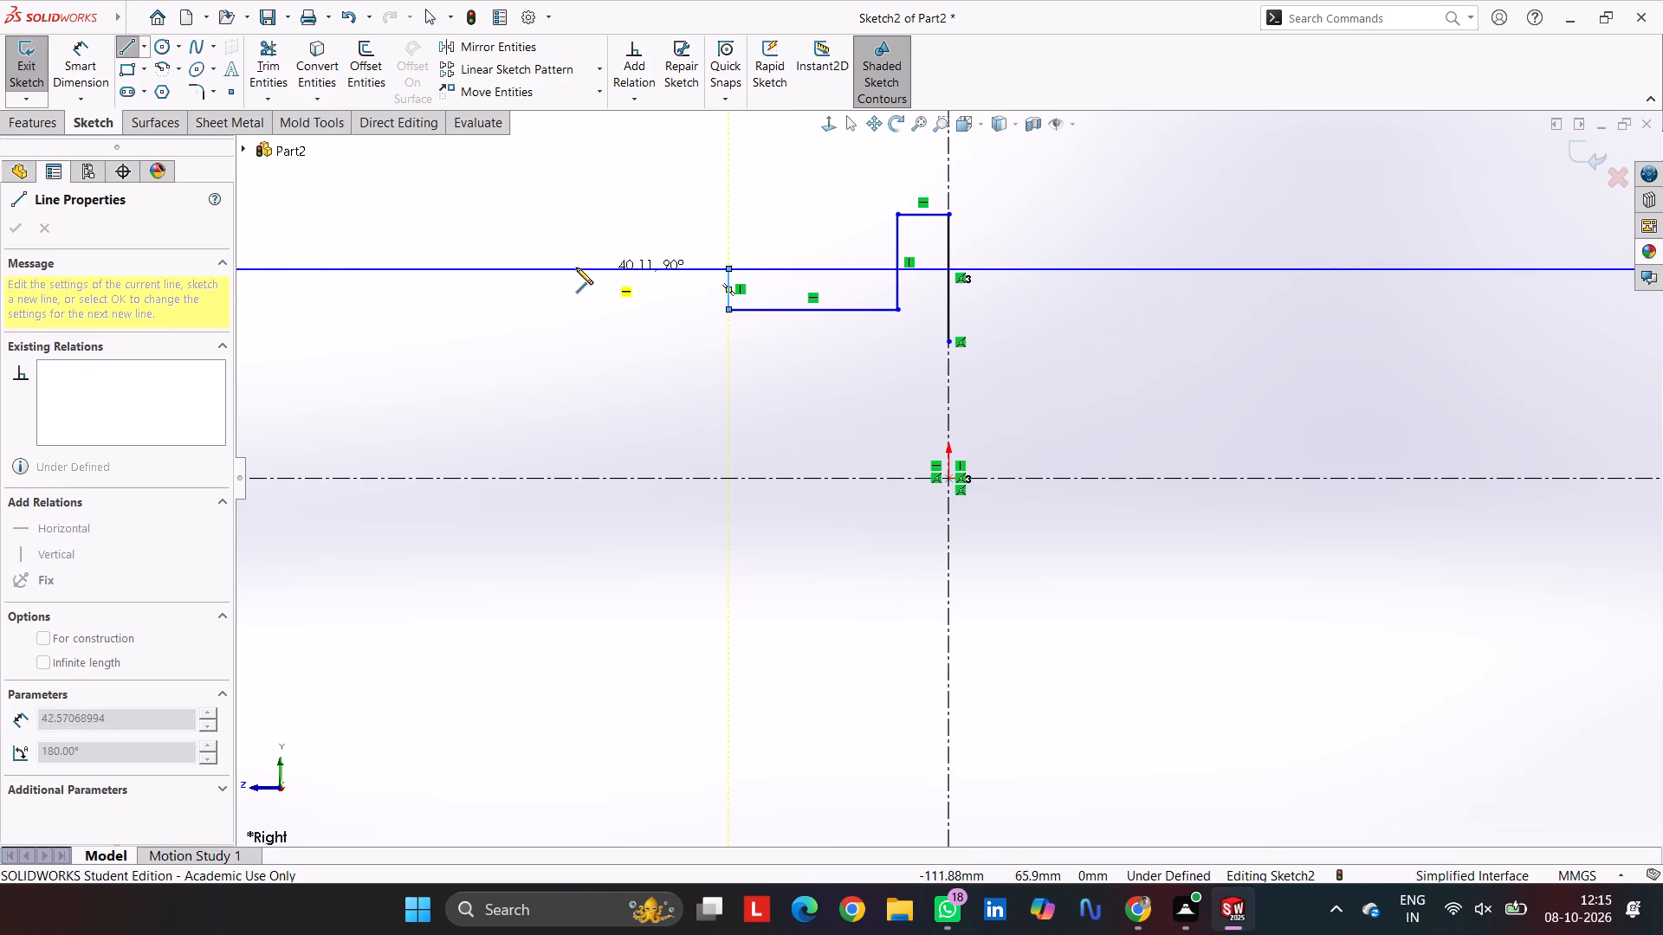
pyautogui.click(549, 267)
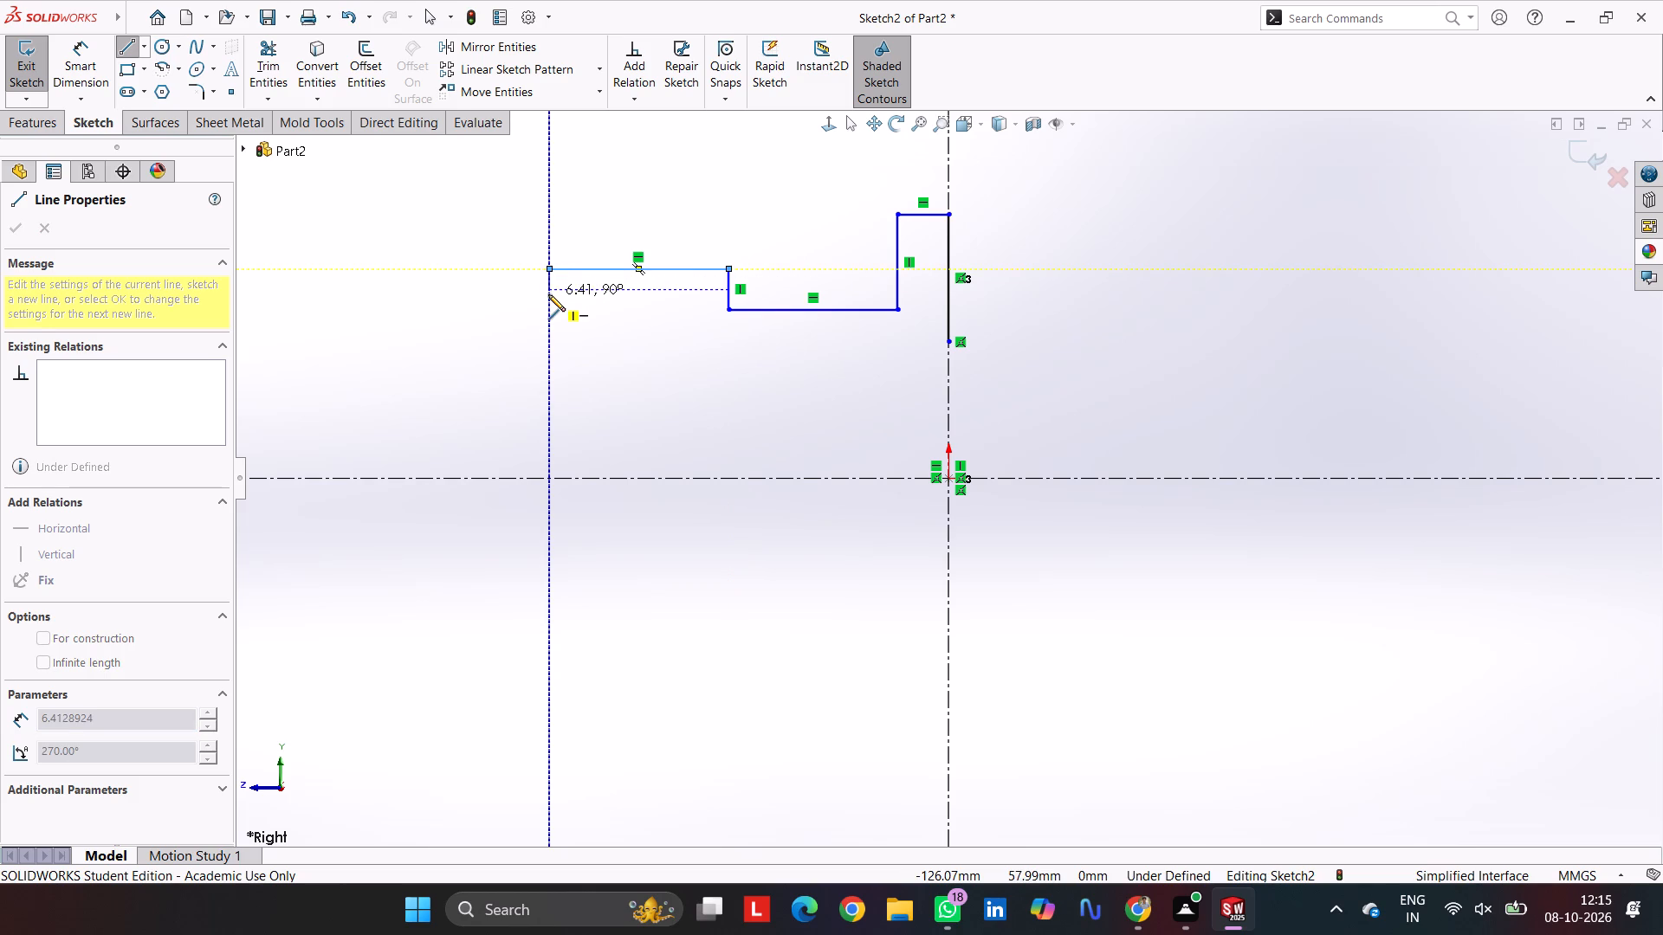
# Close the profile with an end line about 6 mm long, an inner line about 50 mm long, a downward step, and a horizontal line to the start point.
pyautogui.click(548, 294)
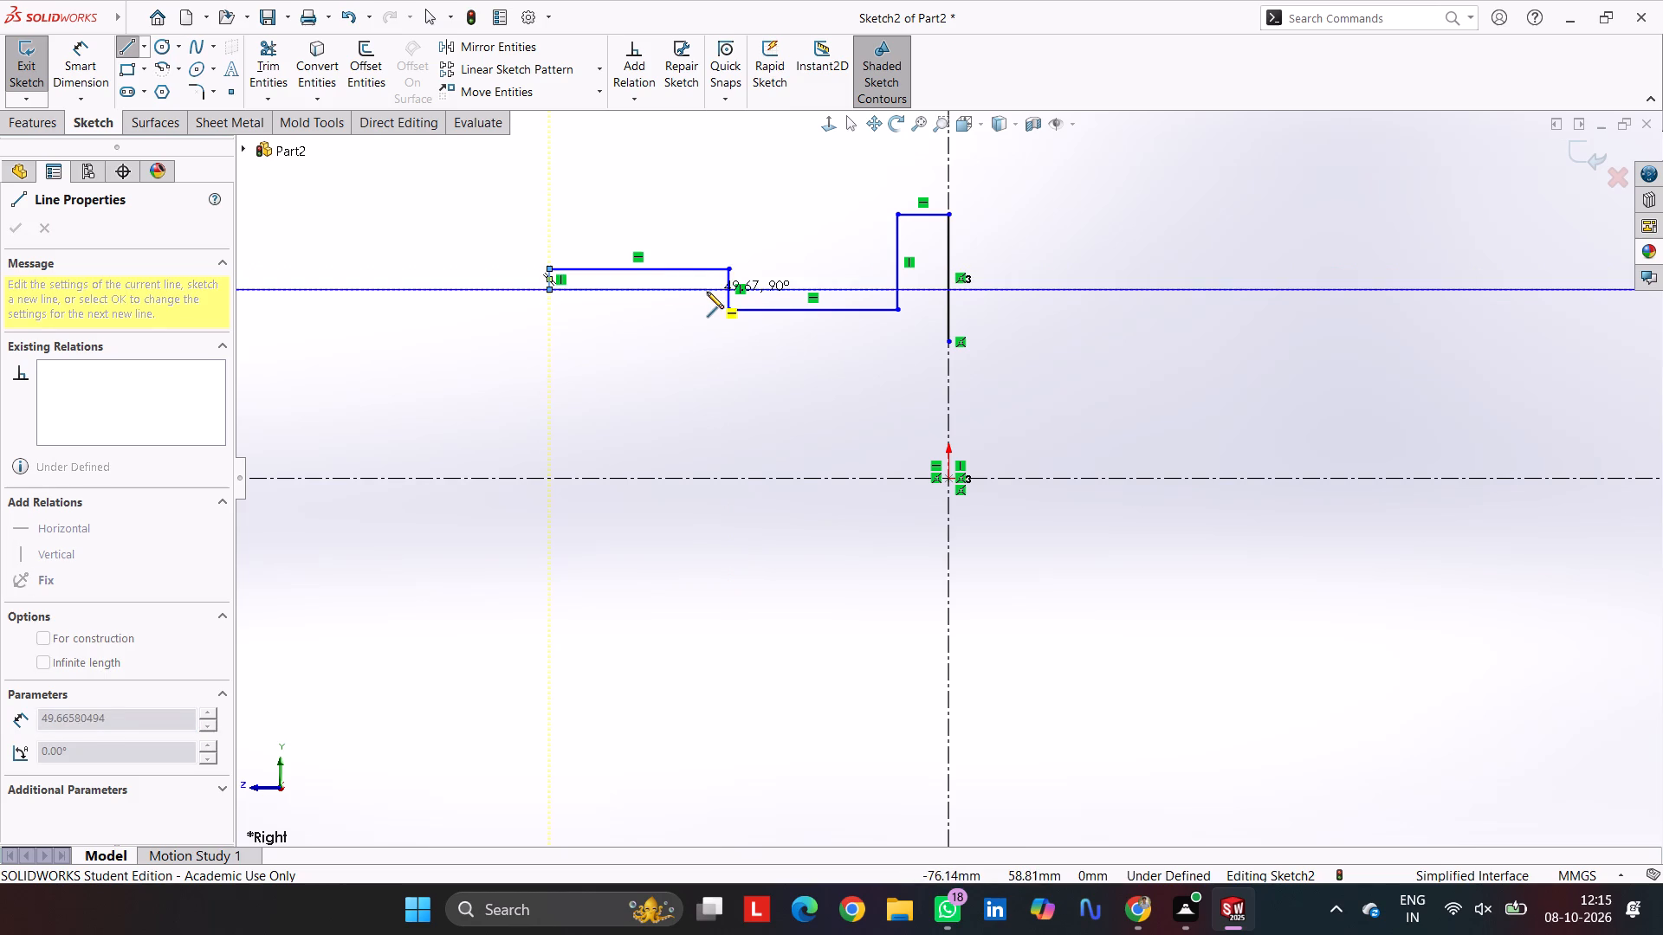
pyautogui.click(707, 292)
pyautogui.click(707, 326)
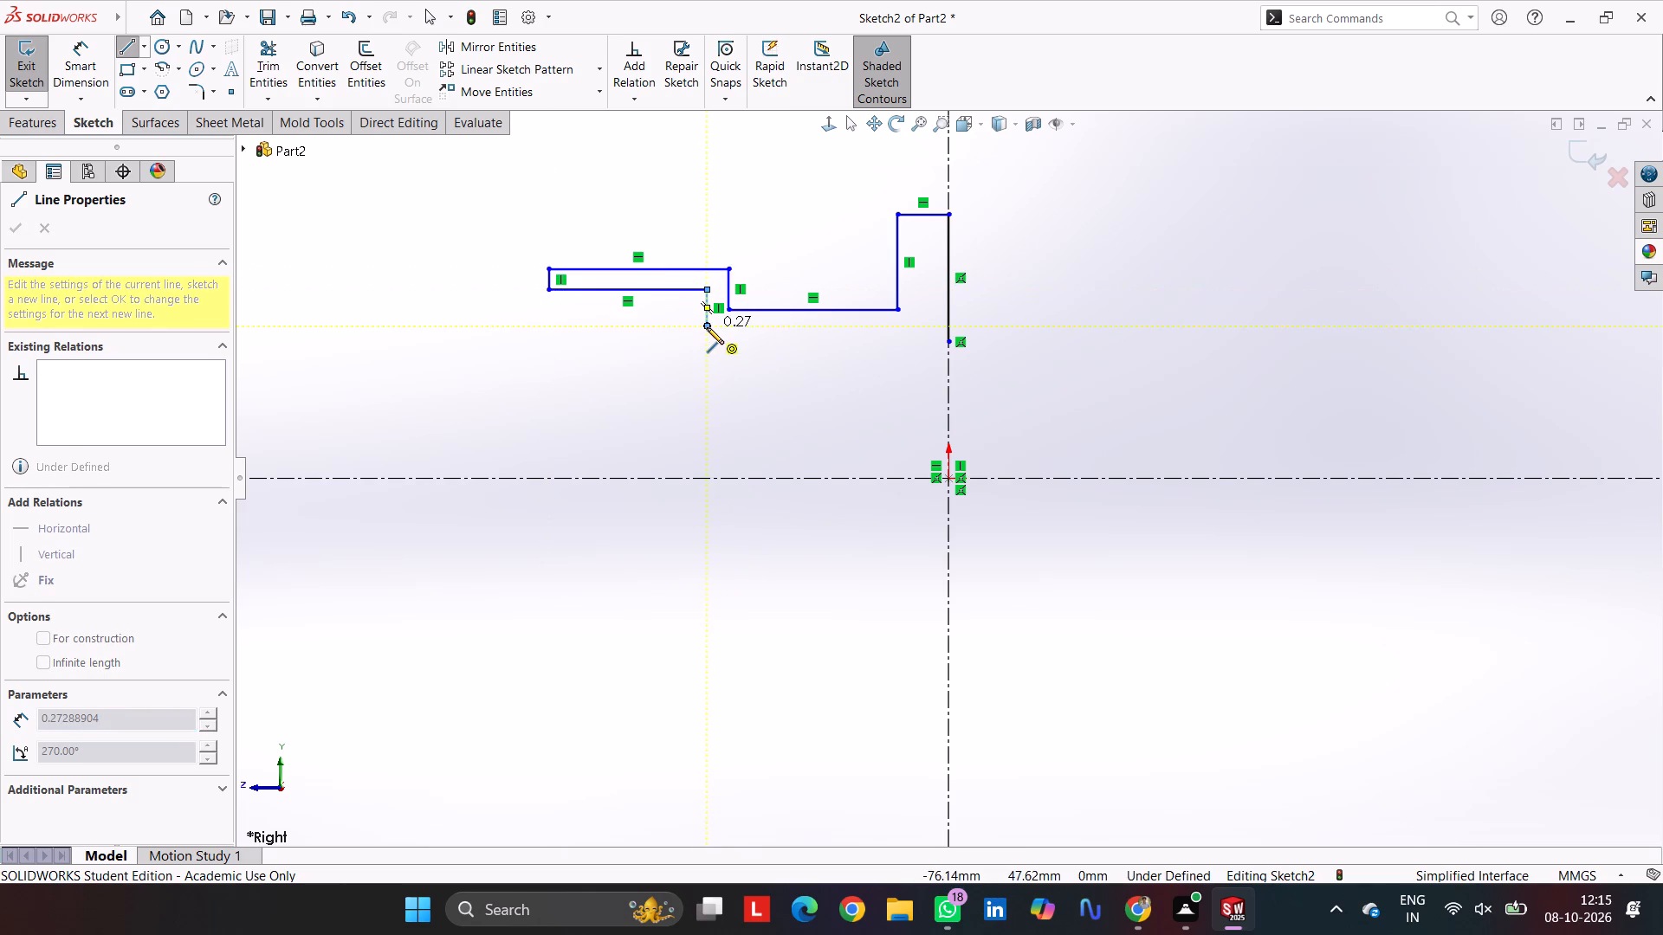
pyautogui.hotkey('ctrl', 'z')
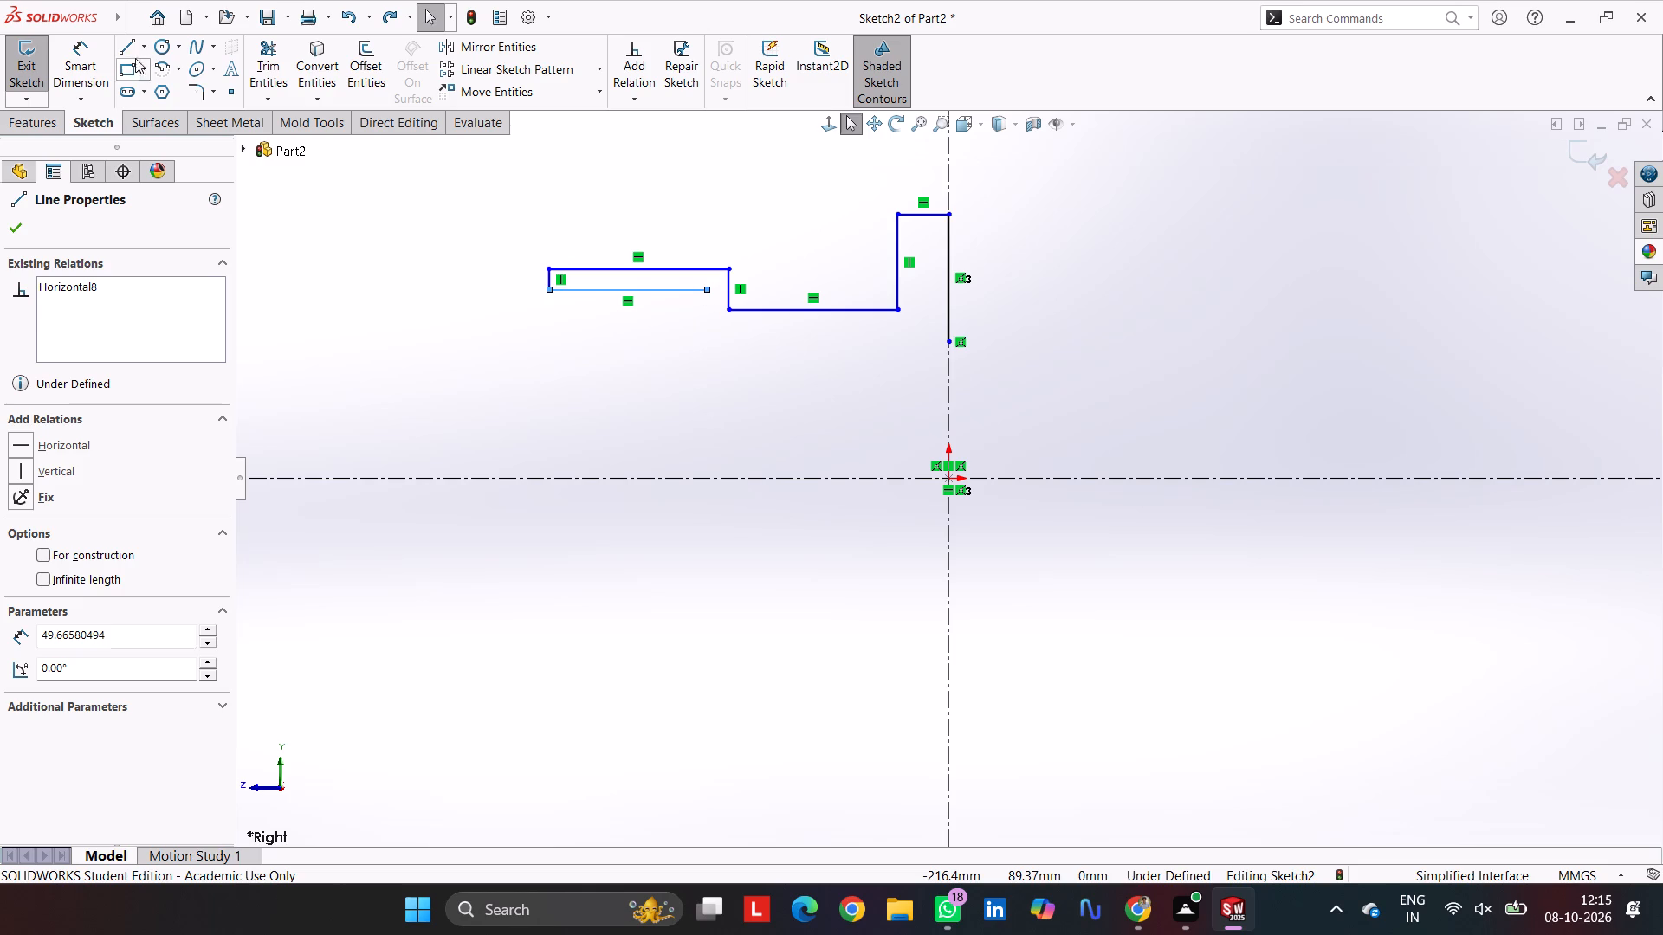
pyautogui.click(129, 49)
pyautogui.click(709, 293)
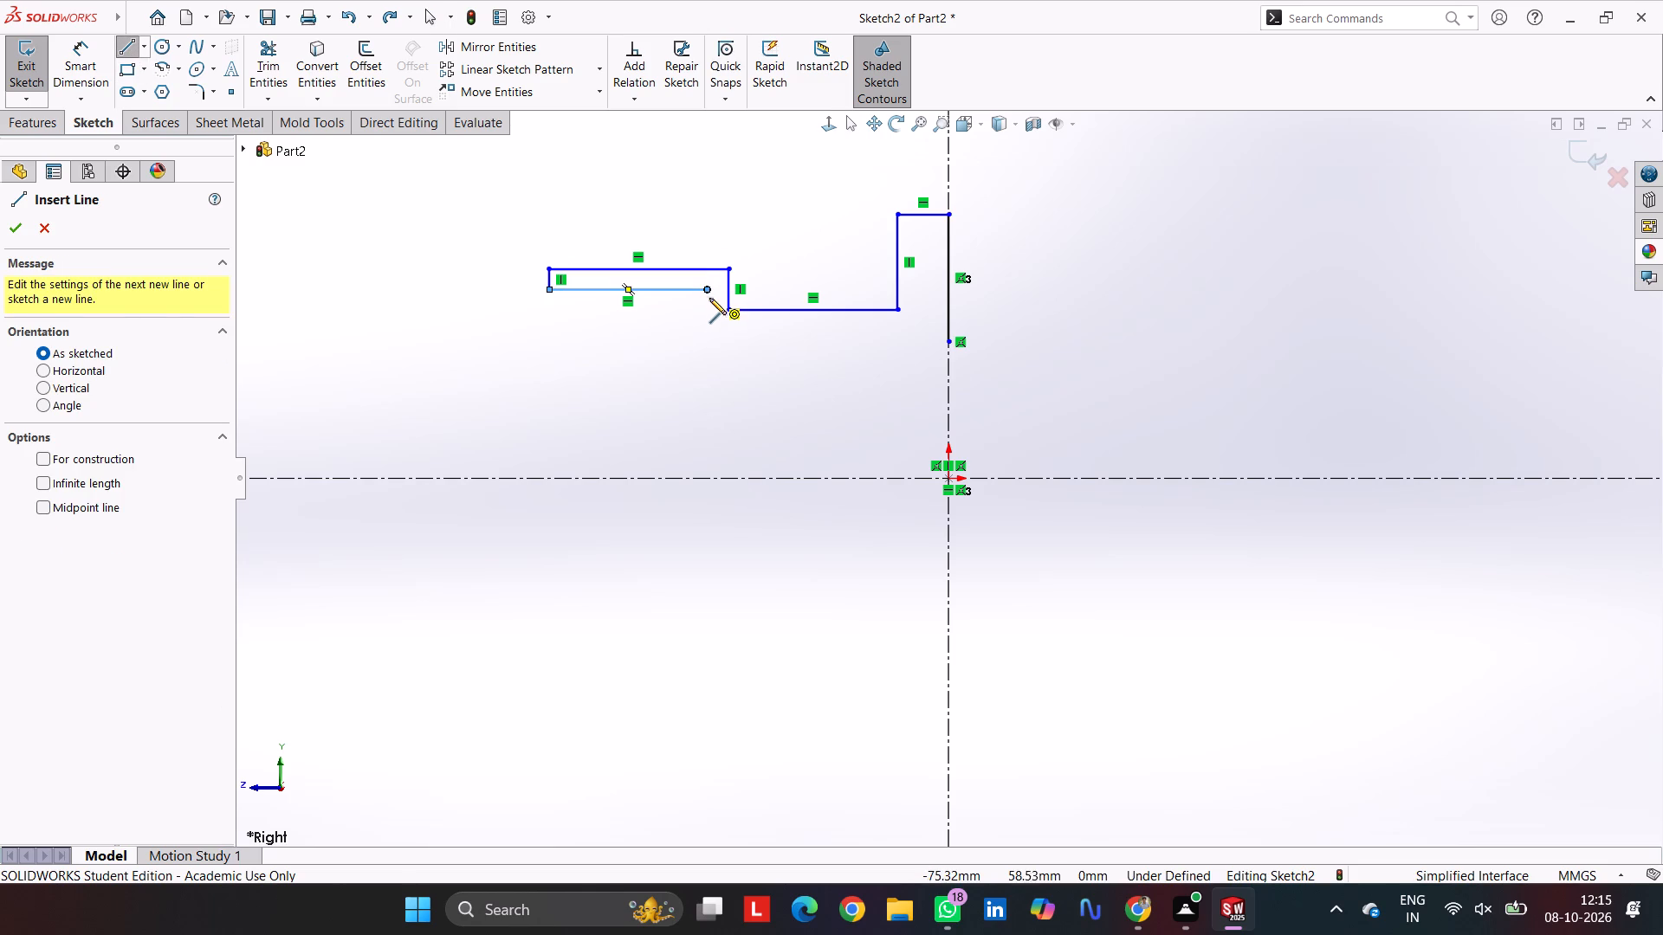
pyautogui.click(709, 341)
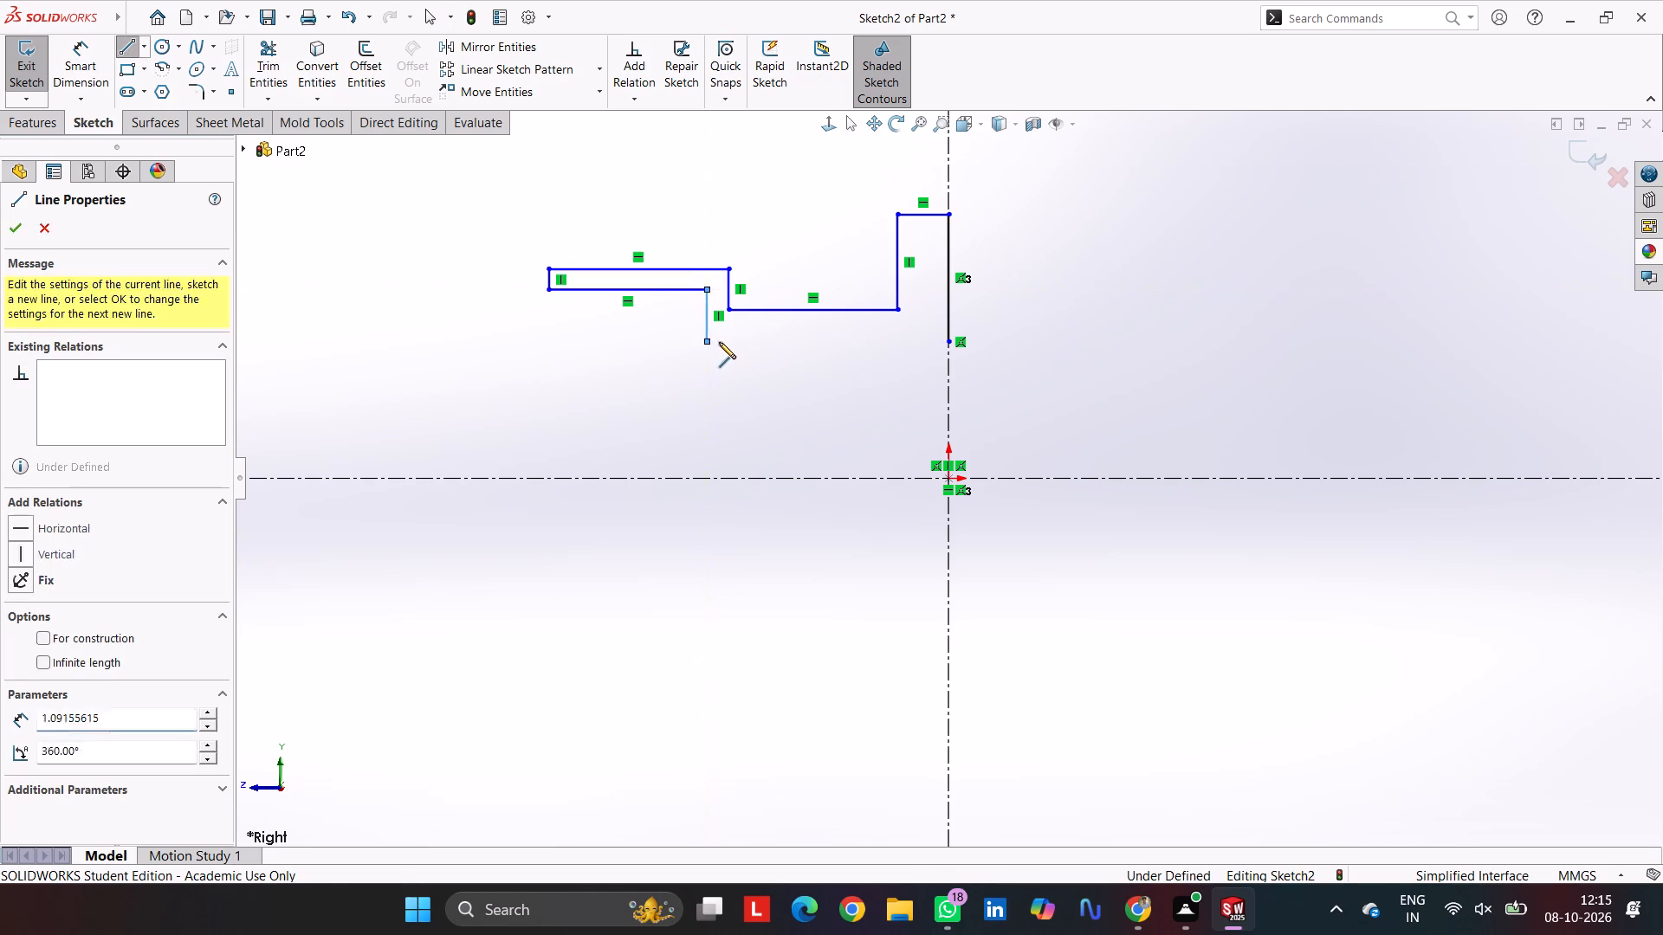
pyautogui.click(948, 343)
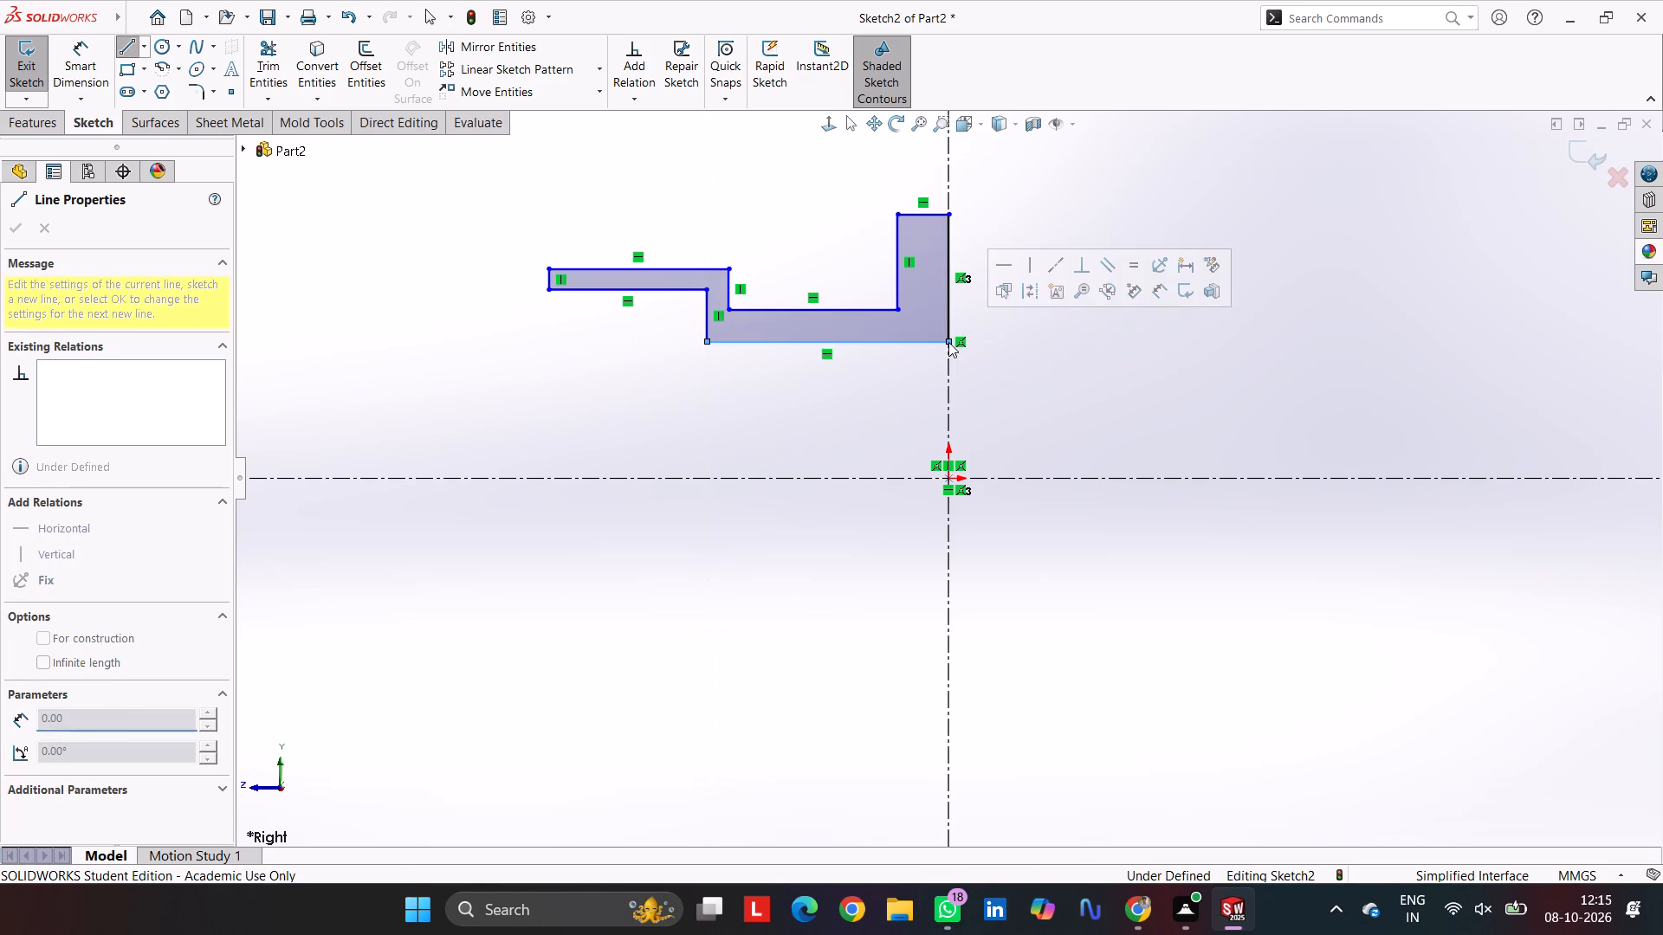
# Dimension the profile's top corner on the vertical centreline at 42.5 mm from the horizontal centreline.
pyautogui.click(102, 44)
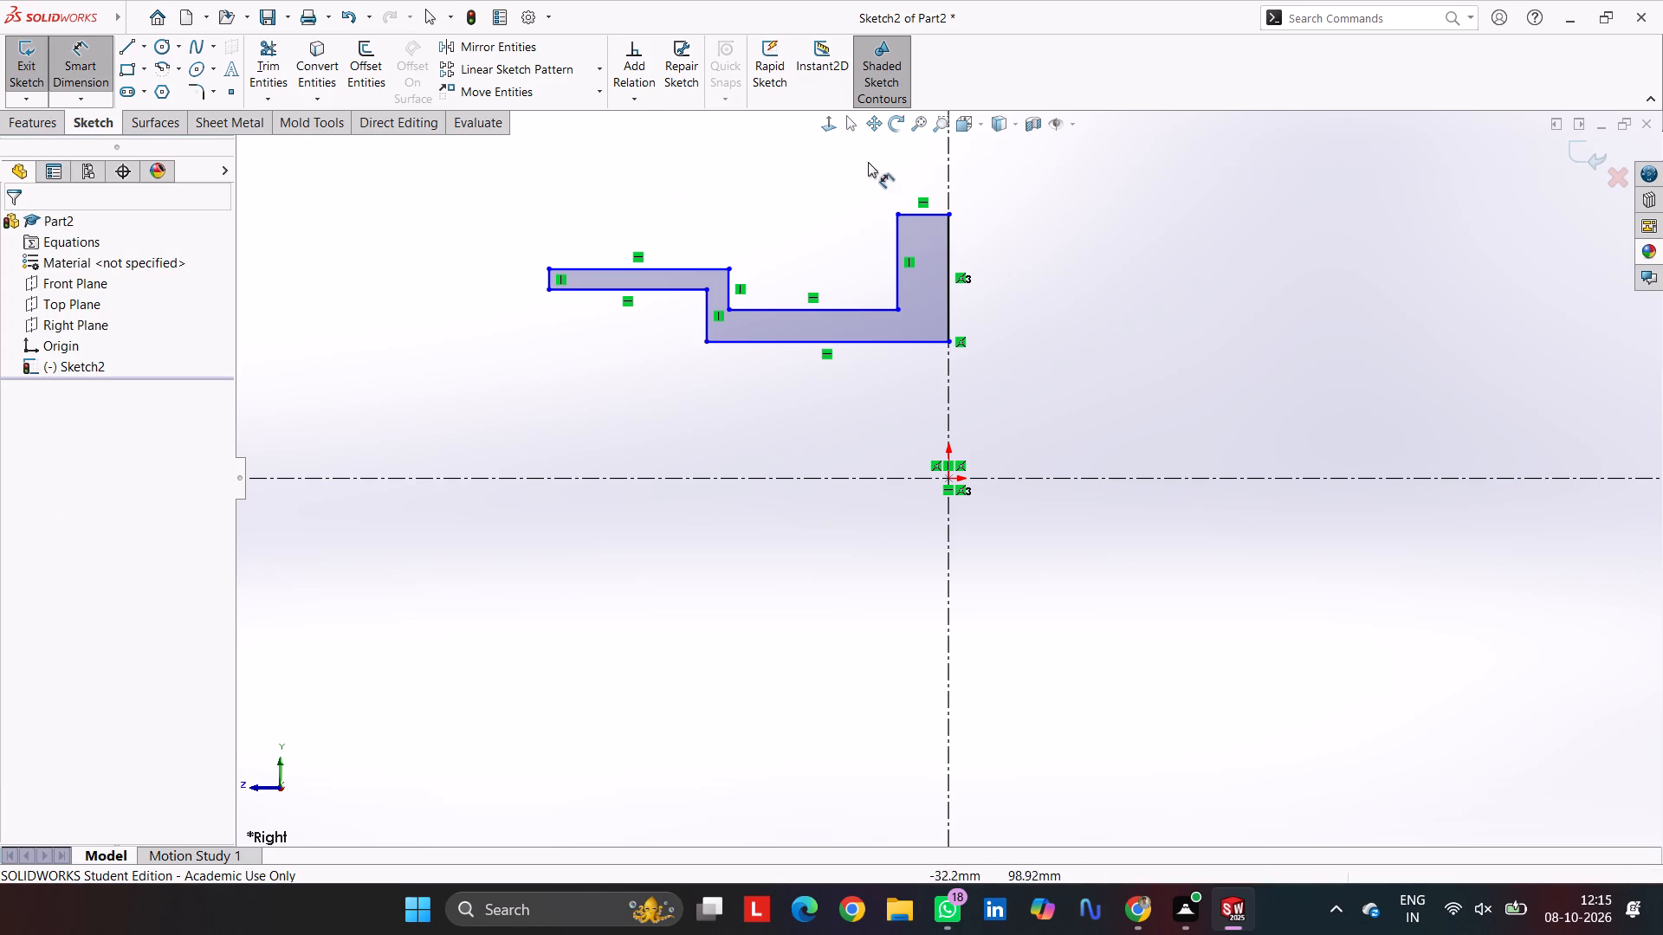
pyautogui.click(947, 215)
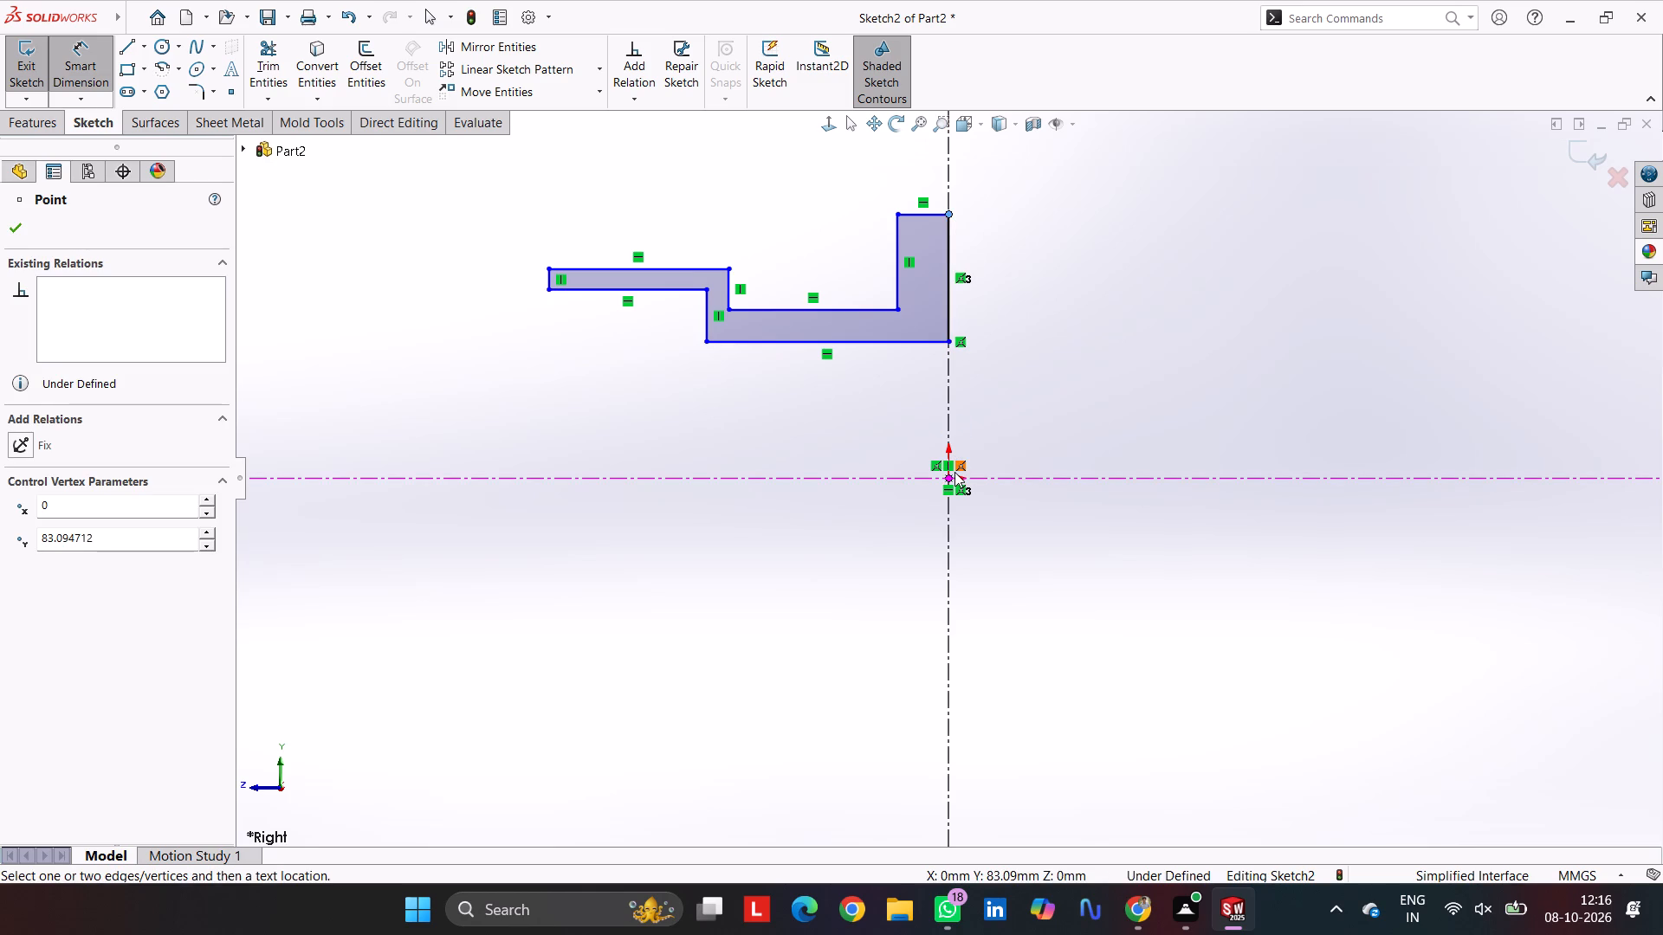
pyautogui.click(954, 472)
pyautogui.click(983, 477)
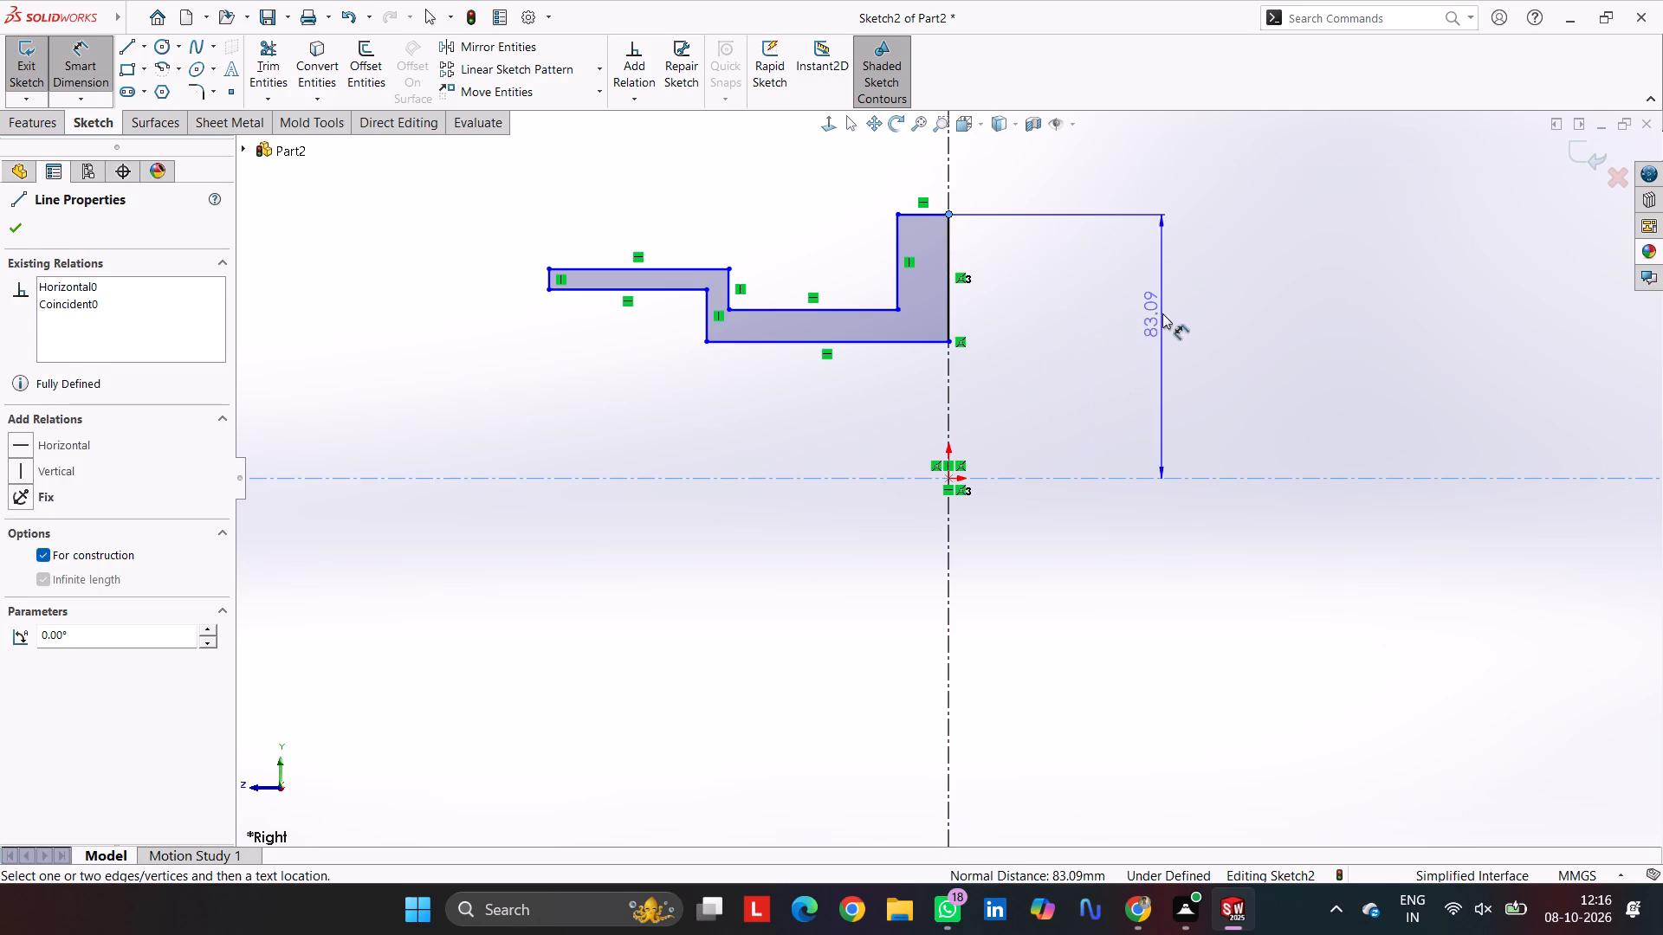
pyautogui.click(1163, 313)
pyautogui.write('85')
pyautogui.press('/')
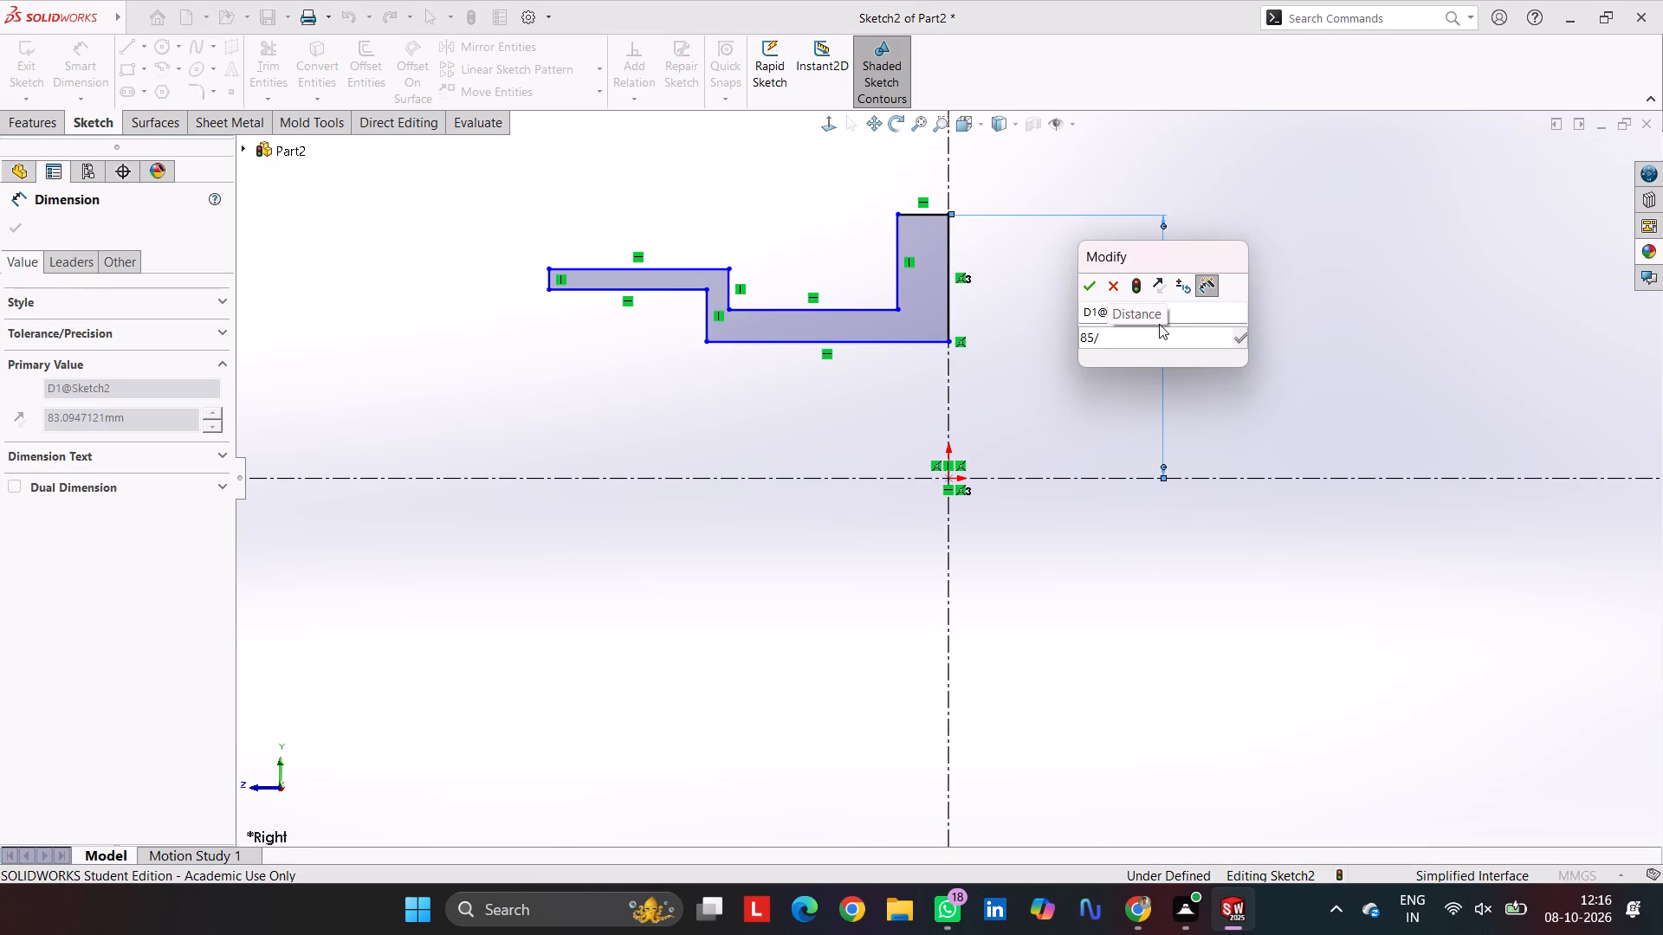
pyautogui.press('2')
pyautogui.press('Return')
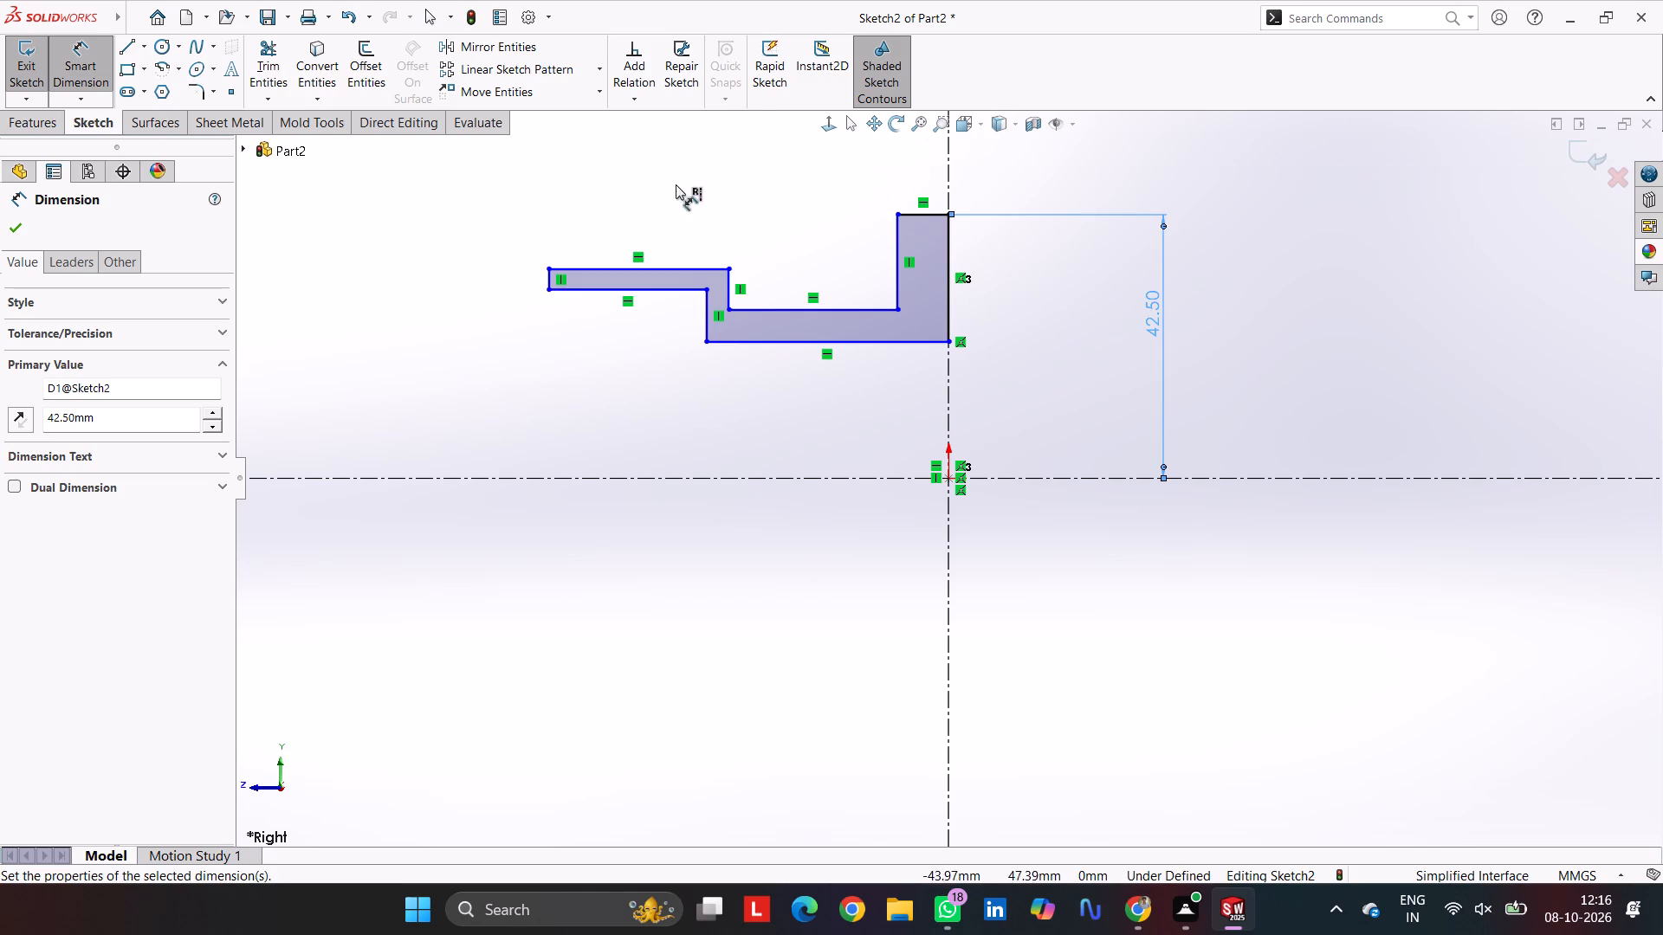
# Dimension the profile's lowest horizontal line at 15 mm from the horizontal centreline.
pyautogui.click(913, 344)
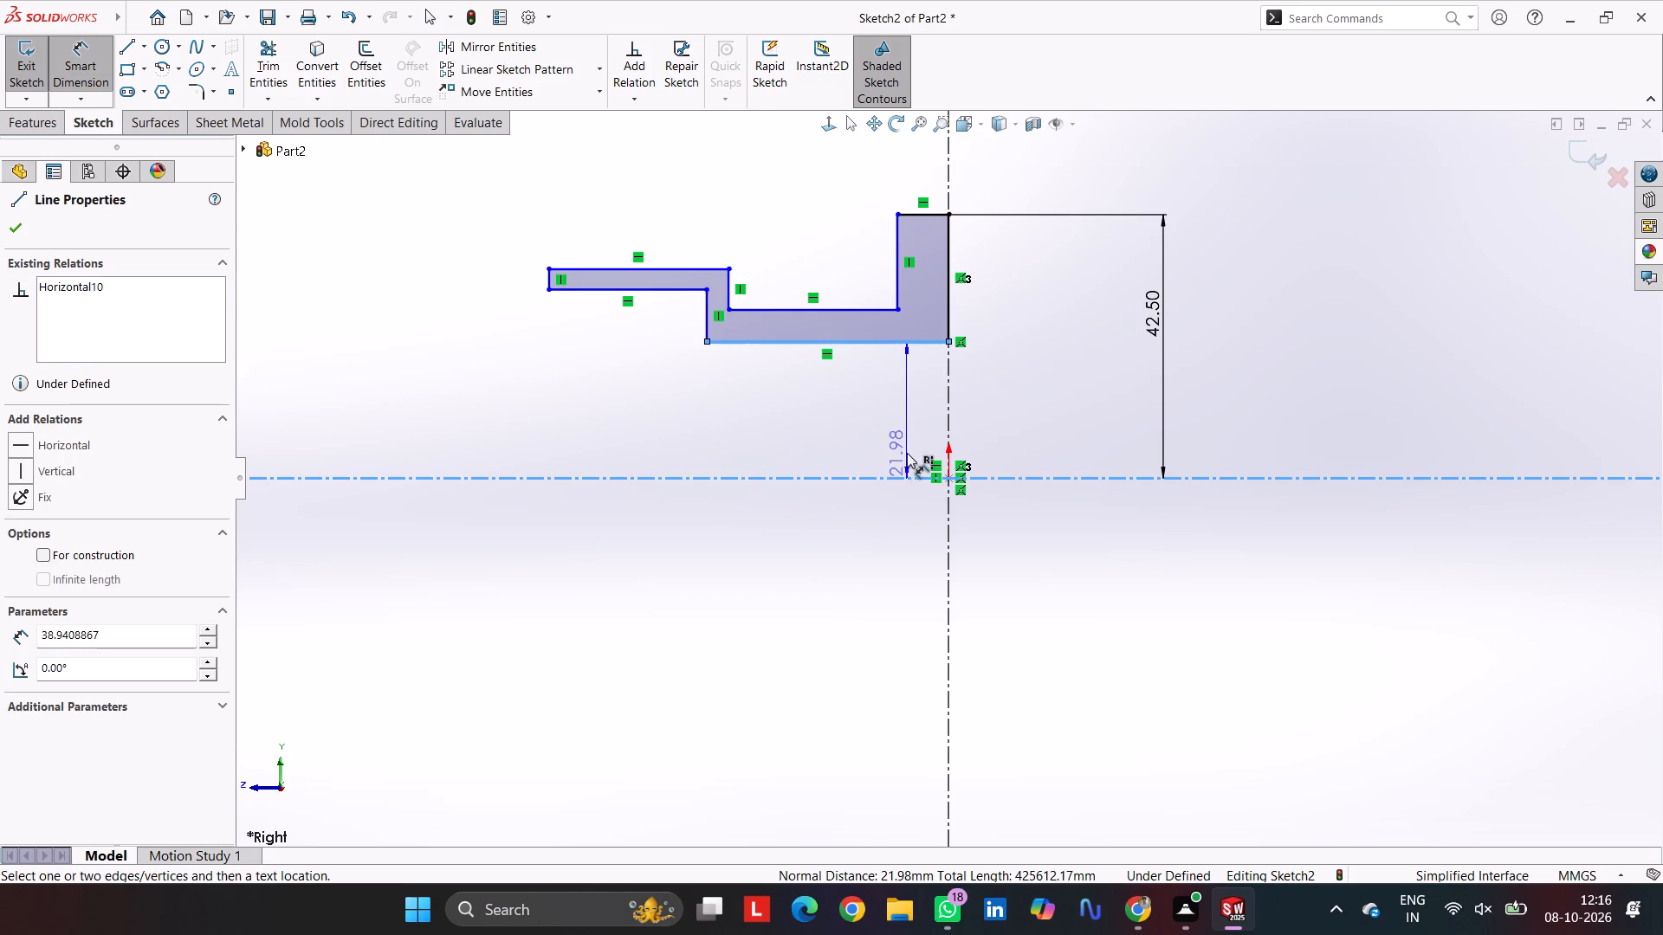
pyautogui.click(902, 403)
pyautogui.write('15')
pyautogui.press('Return')
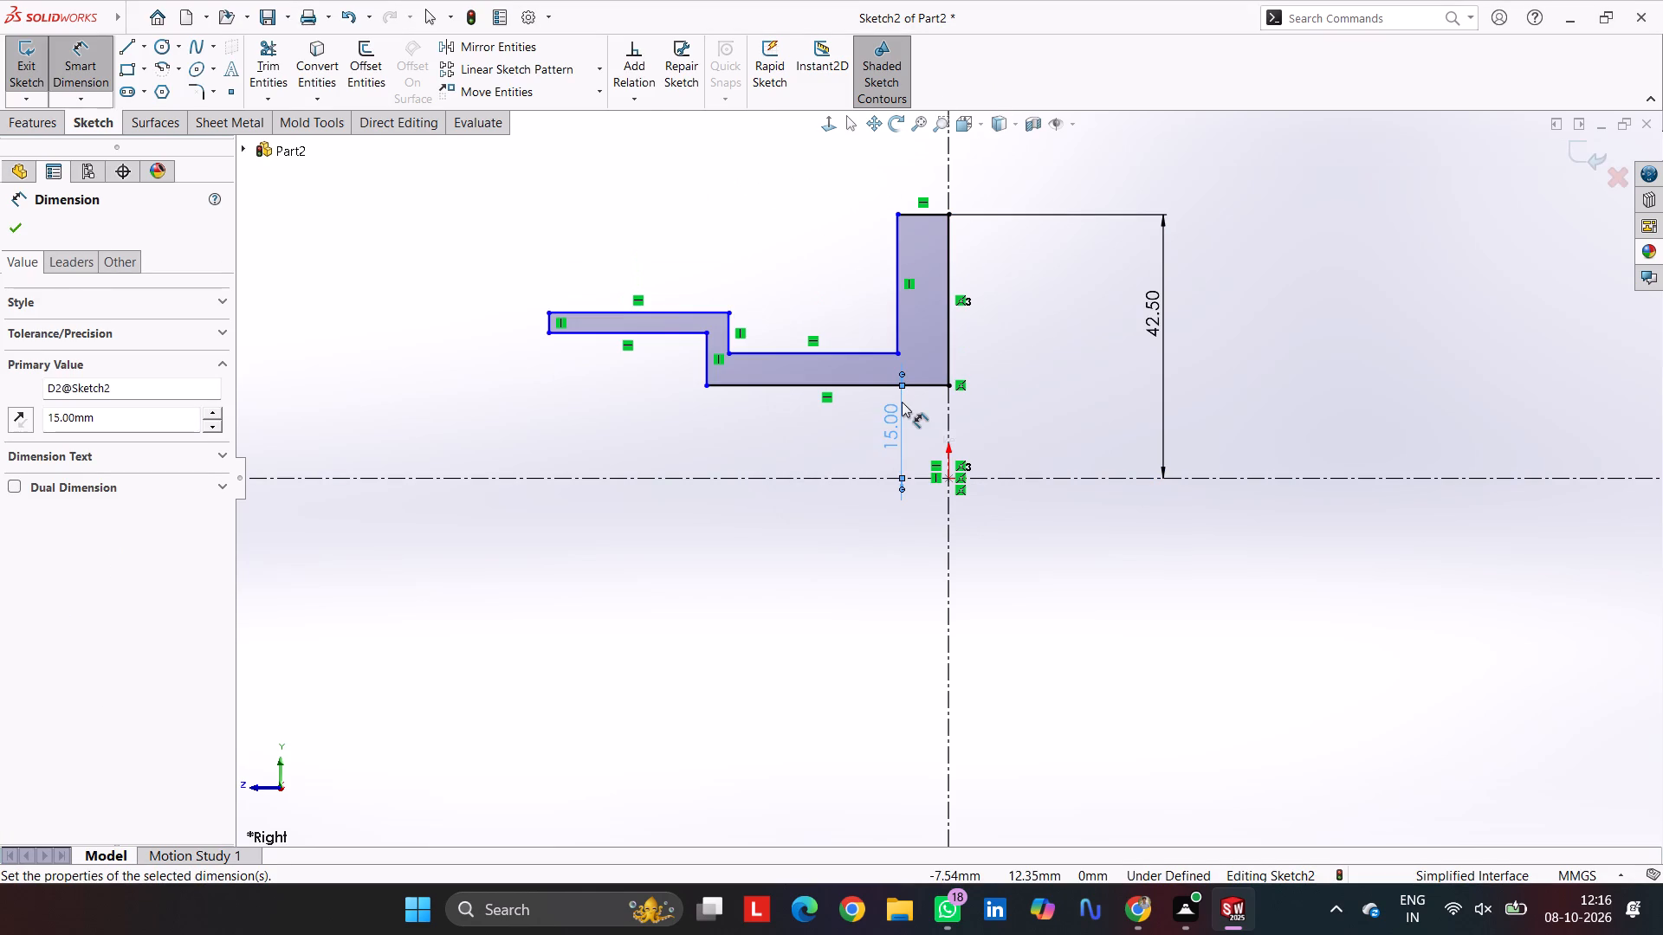
# Dimension the upper horizontal line of the profile's middle section at 20 mm from the horizontal centreline.
pyautogui.click(844, 354)
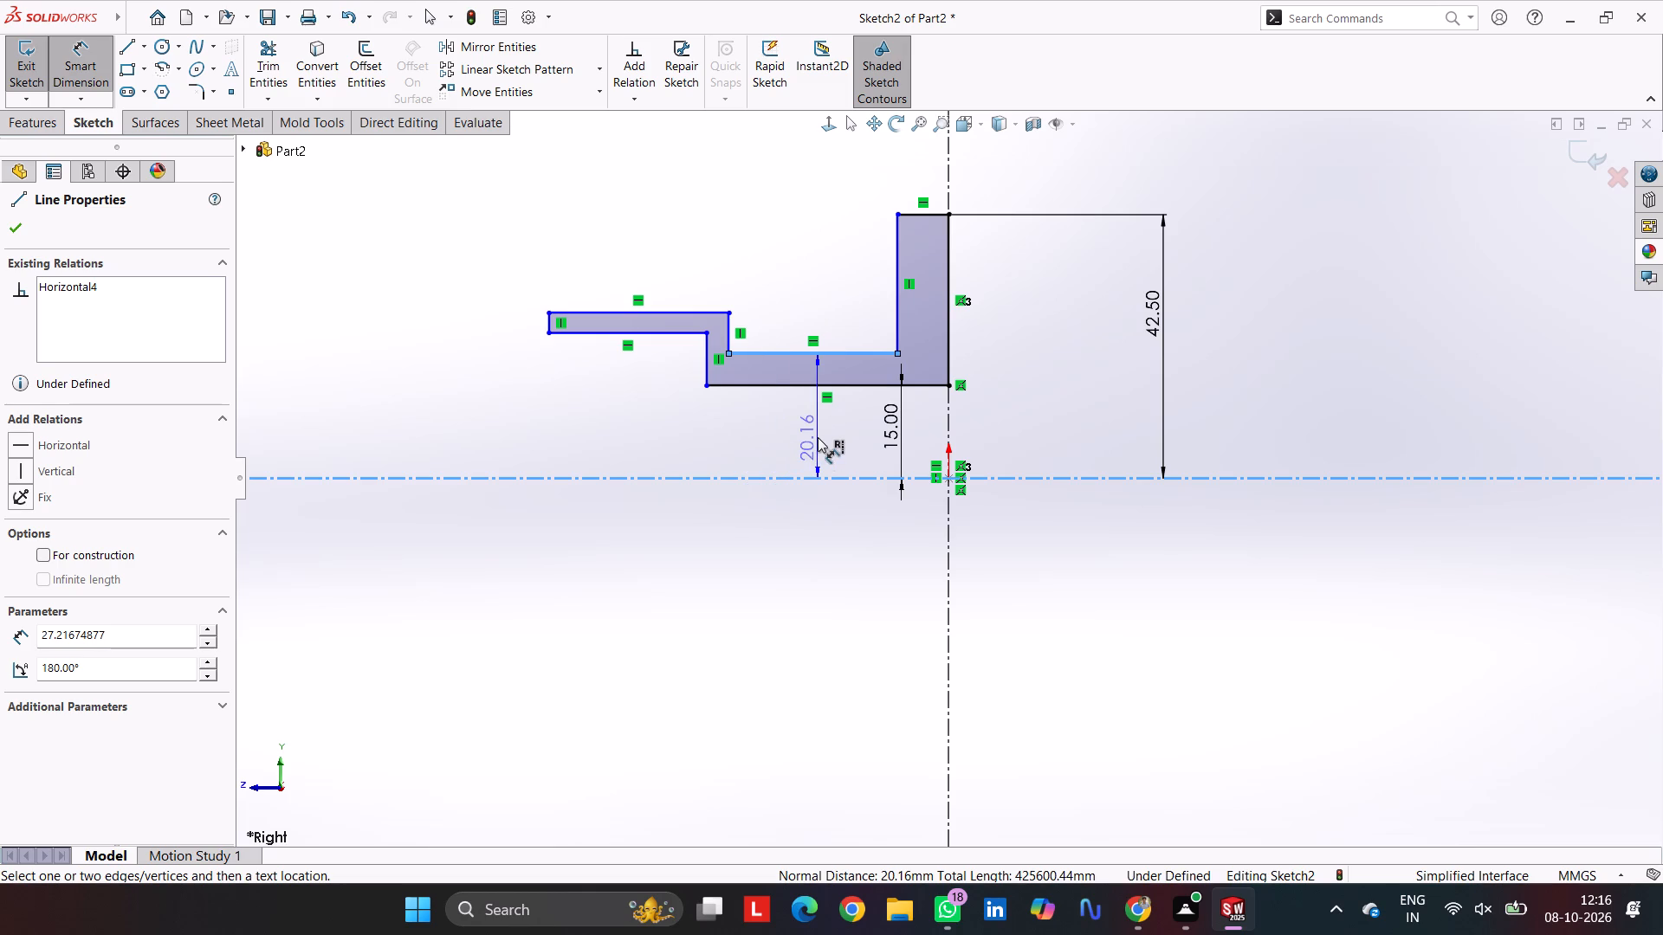
pyautogui.click(818, 429)
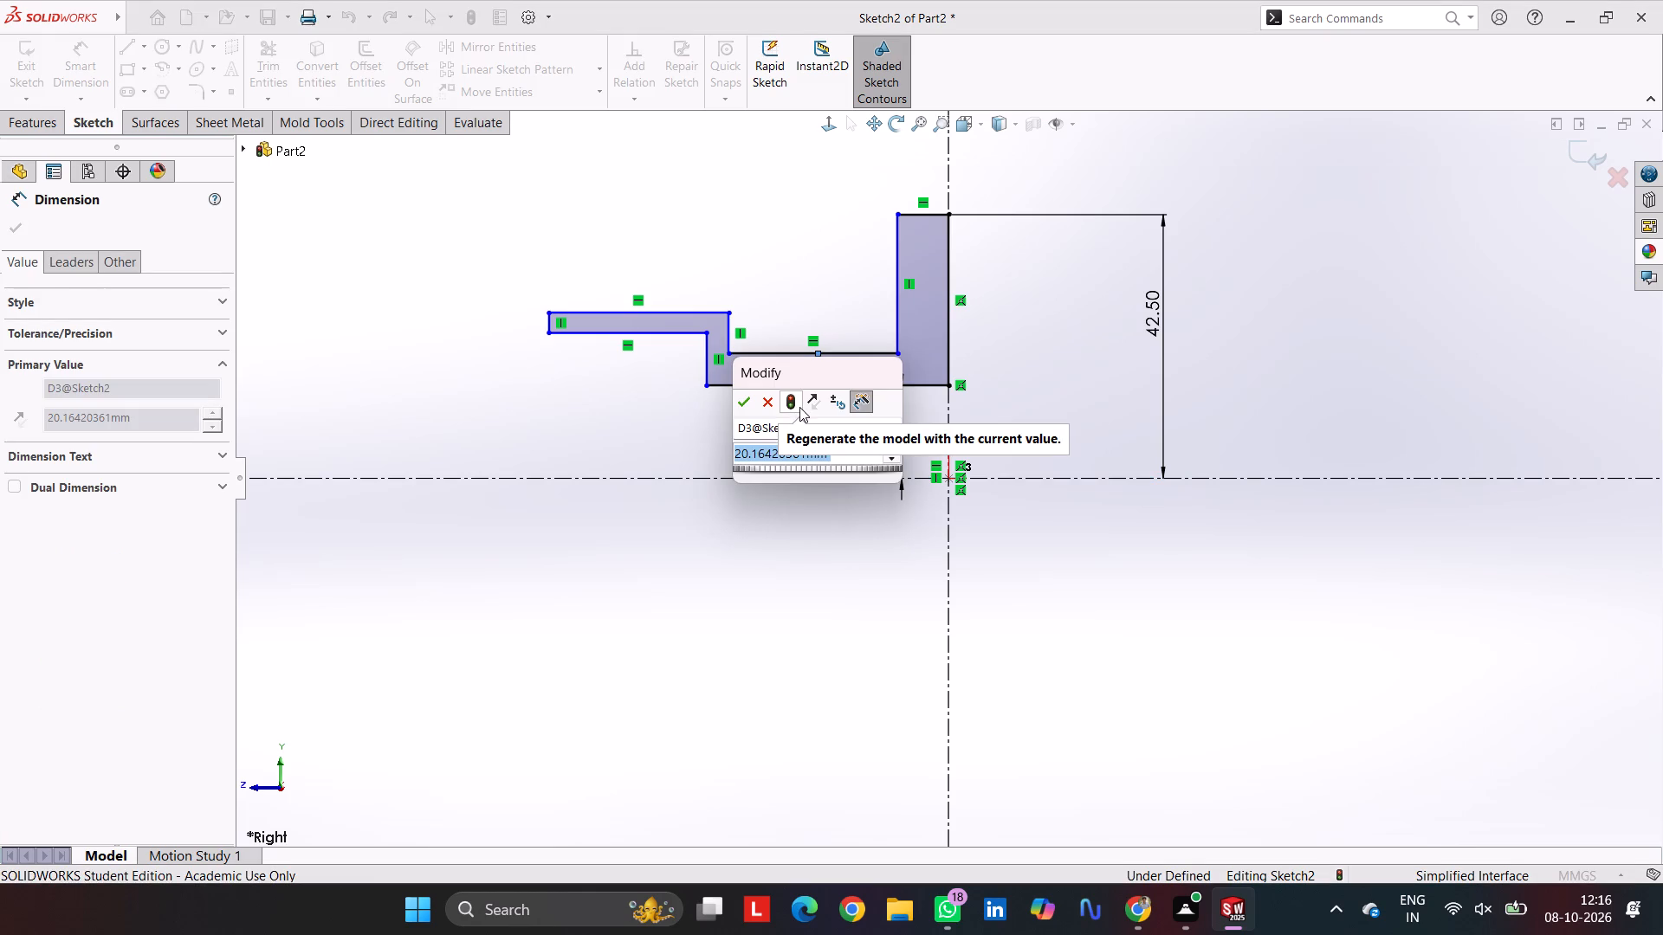
pyautogui.write('20')
pyautogui.press('Return')
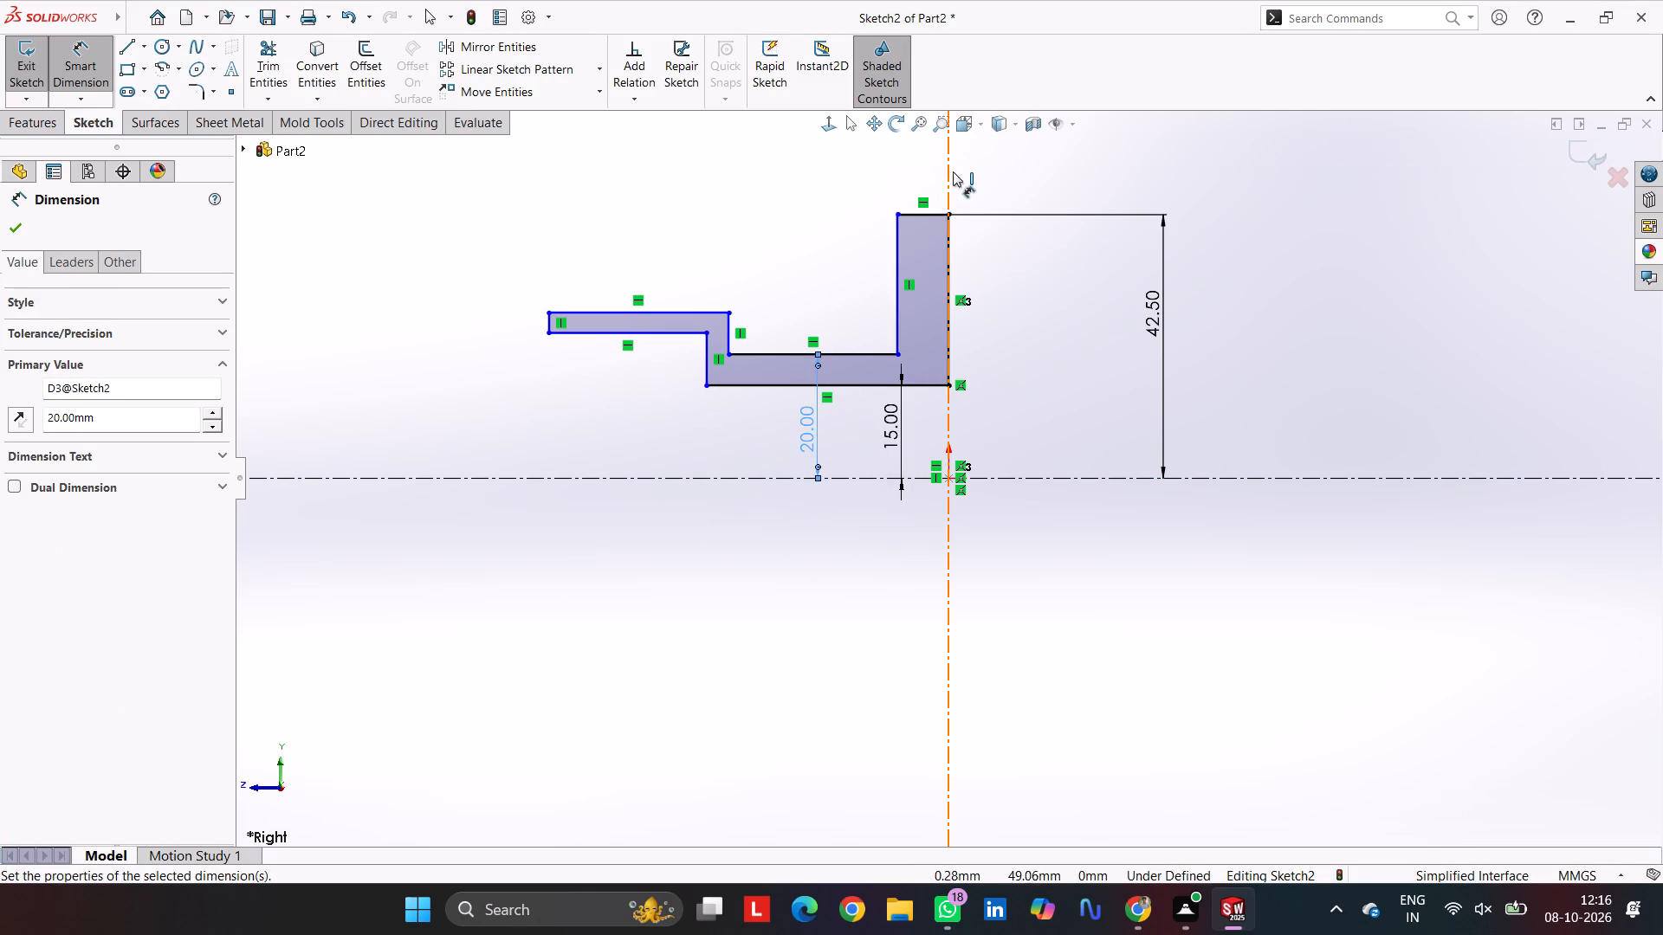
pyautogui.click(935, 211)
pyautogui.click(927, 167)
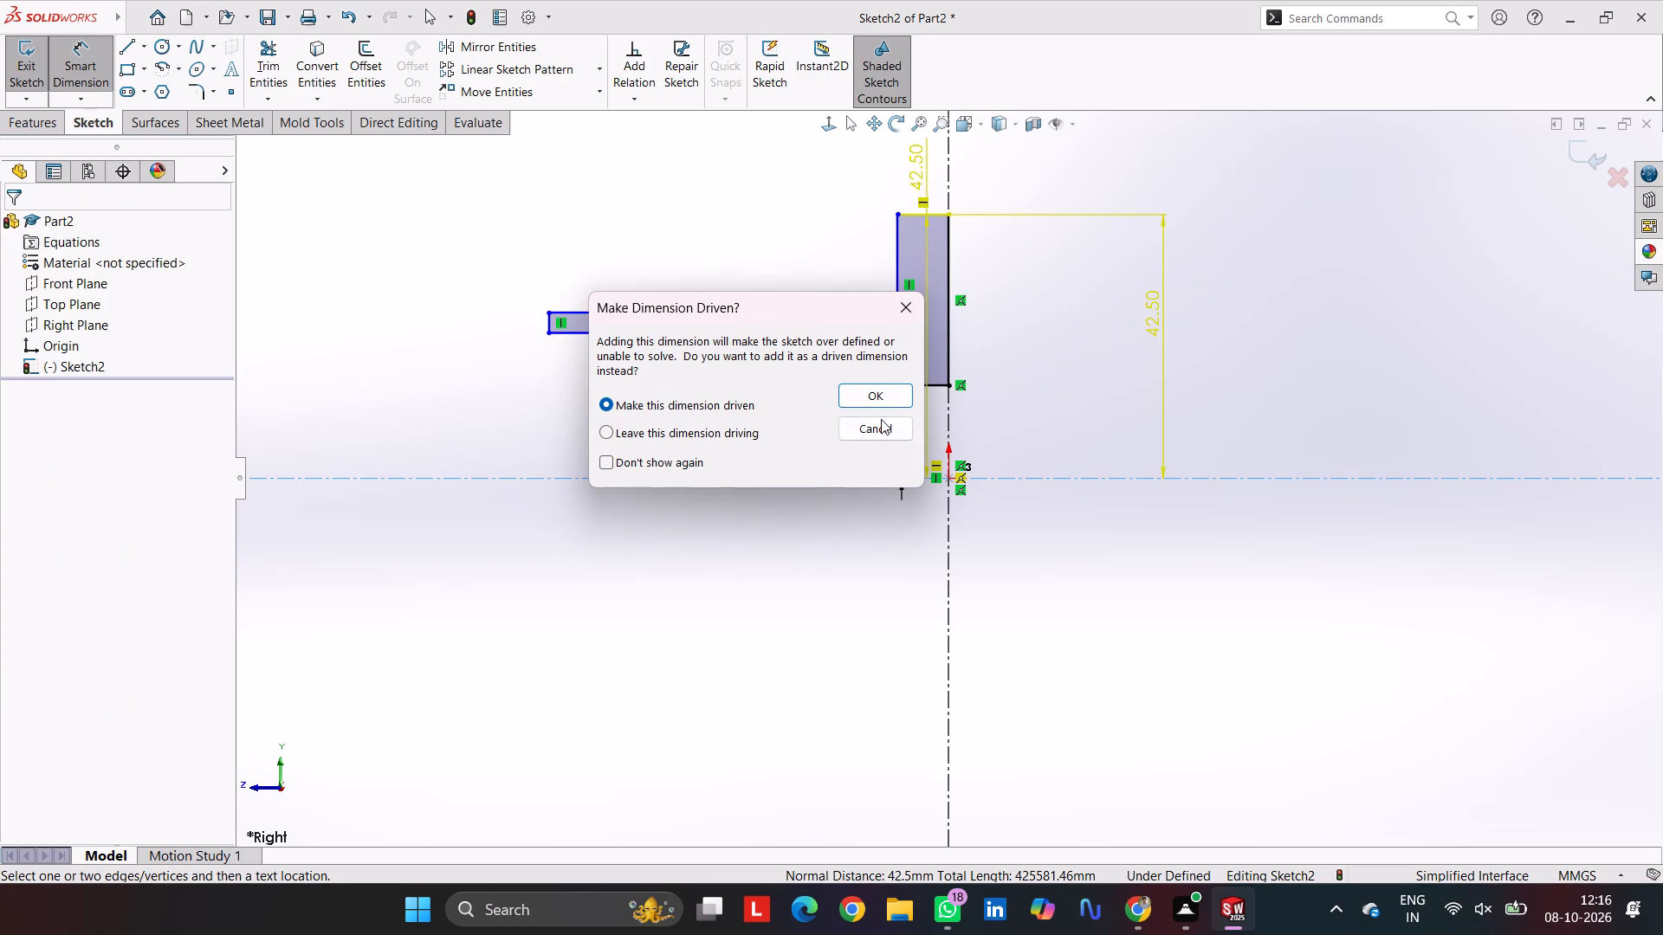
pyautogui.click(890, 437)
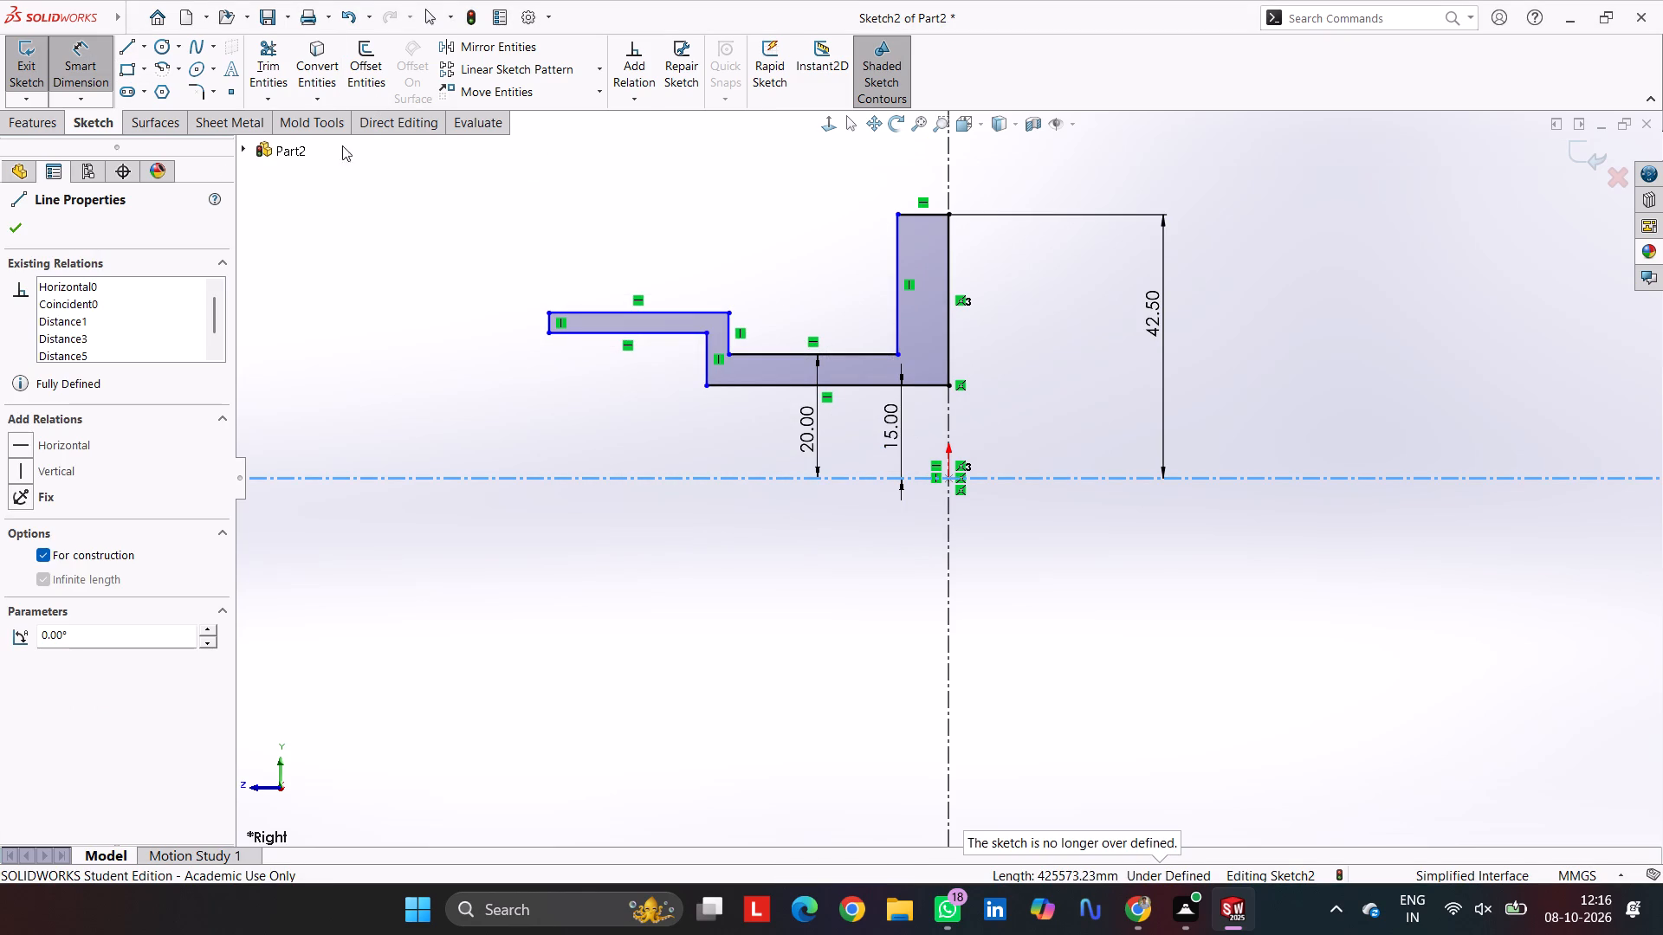
# Dimension the width of the tall block at the vertical centreline as 16.2 mm between its two top corners.
pyautogui.click(900, 216)
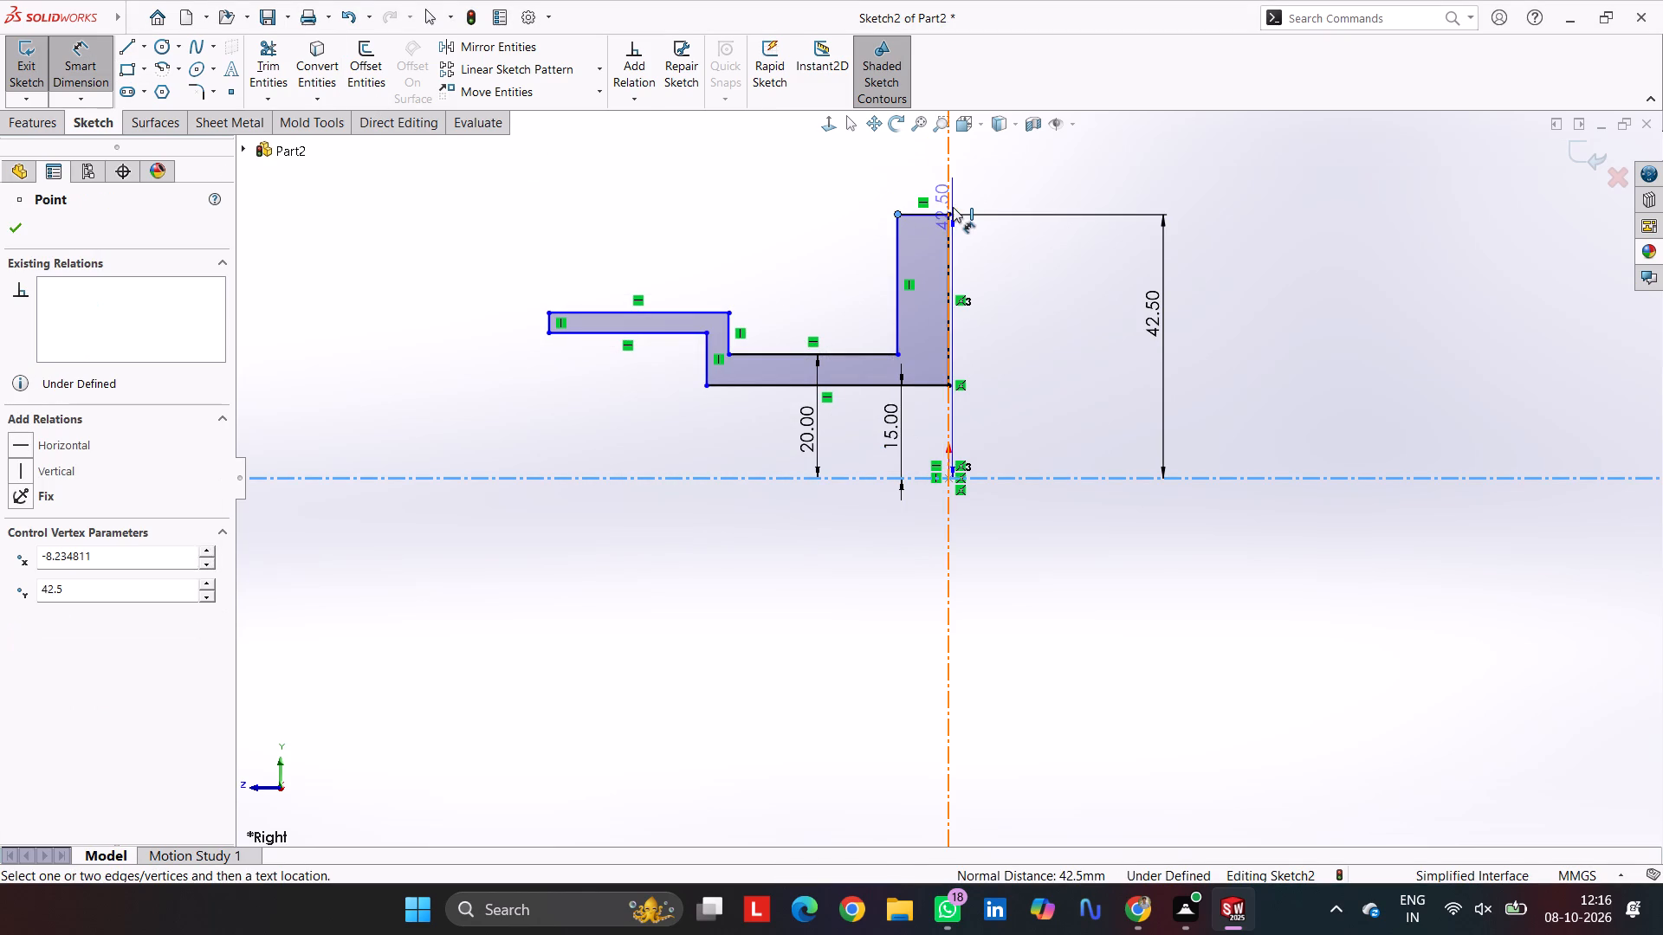
pyautogui.click(950, 211)
pyautogui.click(919, 184)
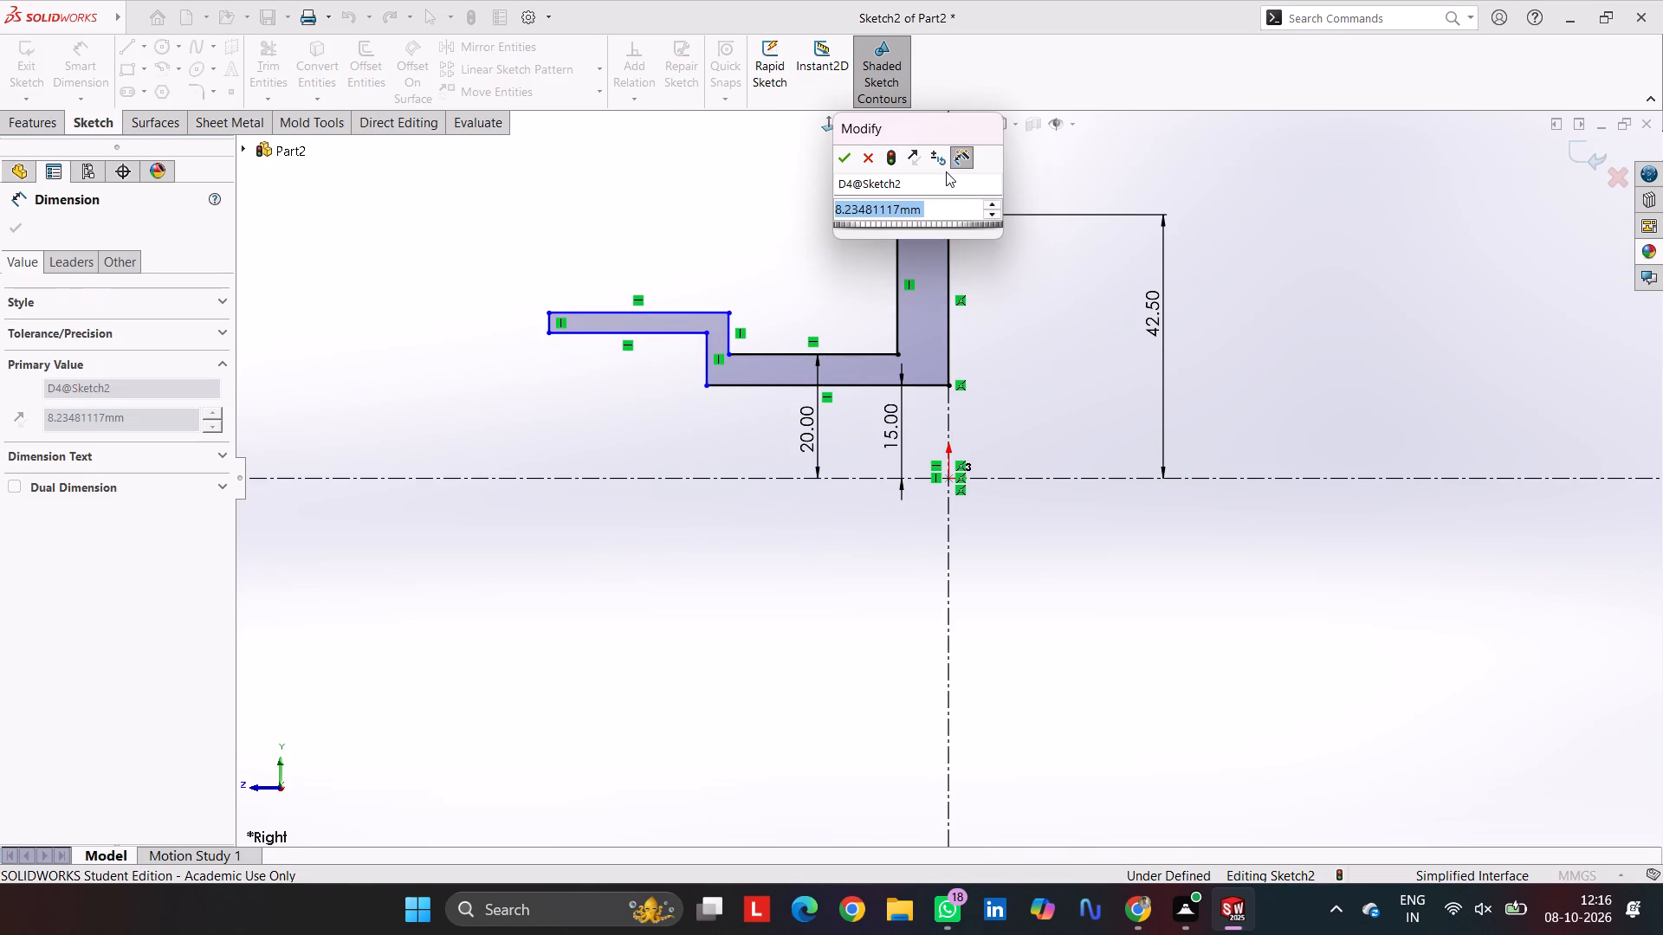
pyautogui.write('16.2')
pyautogui.press('Return')
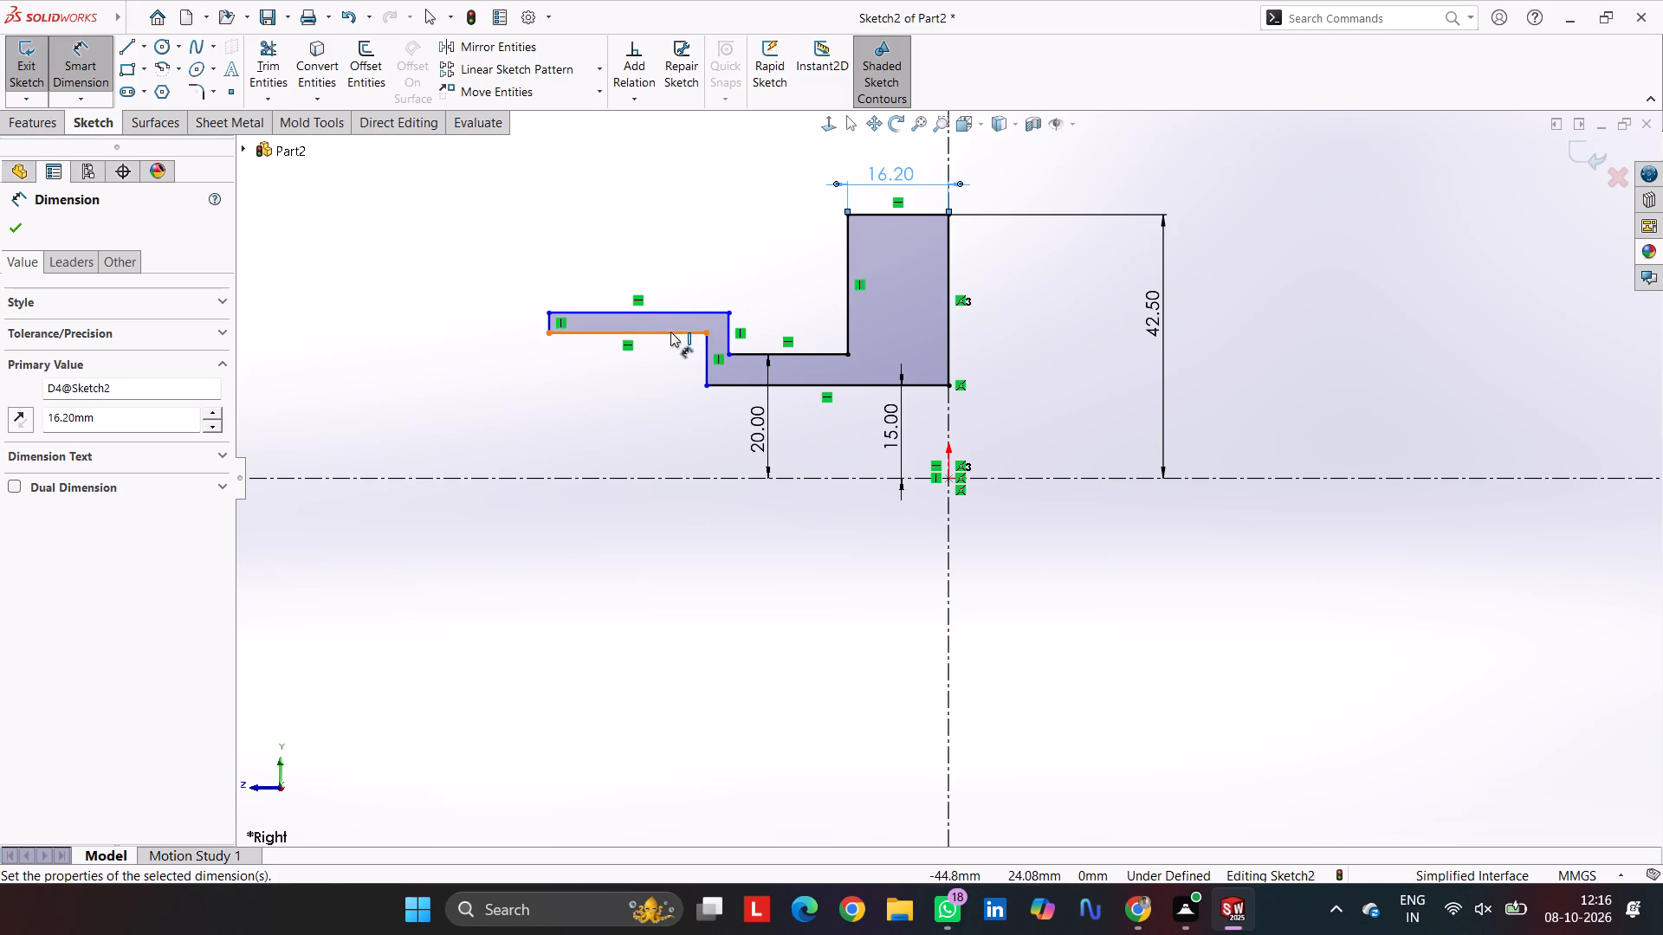
# Dimension the lower horizontal line of the thin end arm at 24 mm between its endpoints.
pyautogui.click(708, 332)
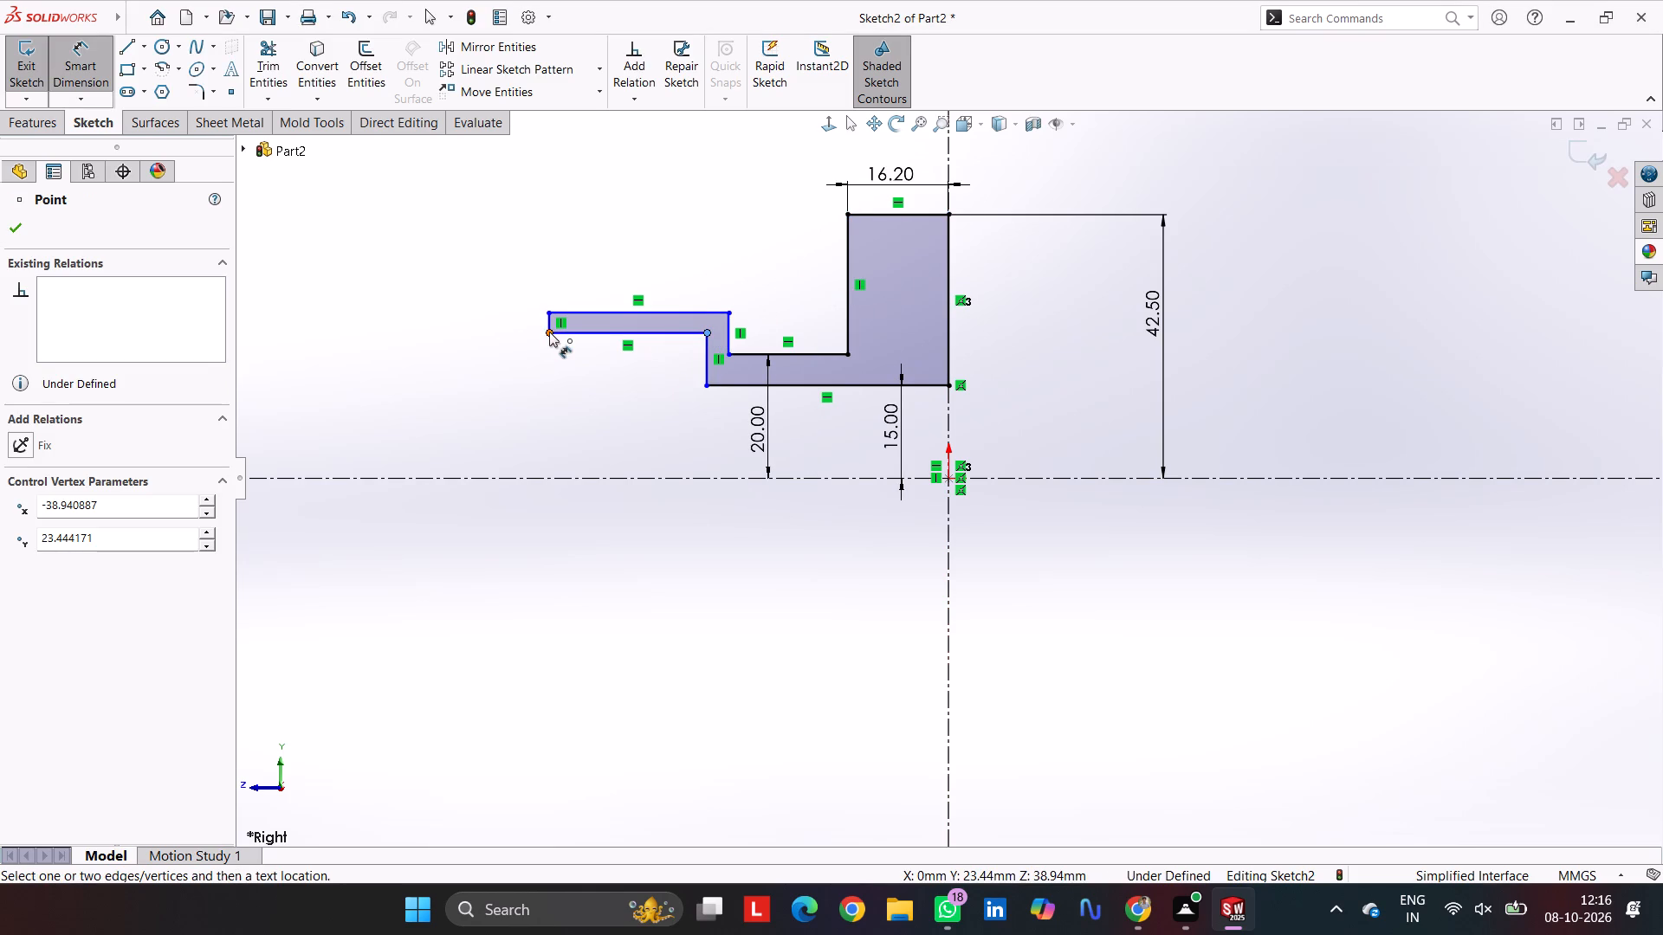
pyautogui.click(549, 332)
pyautogui.click(651, 160)
pyautogui.write('24')
pyautogui.press('Return')
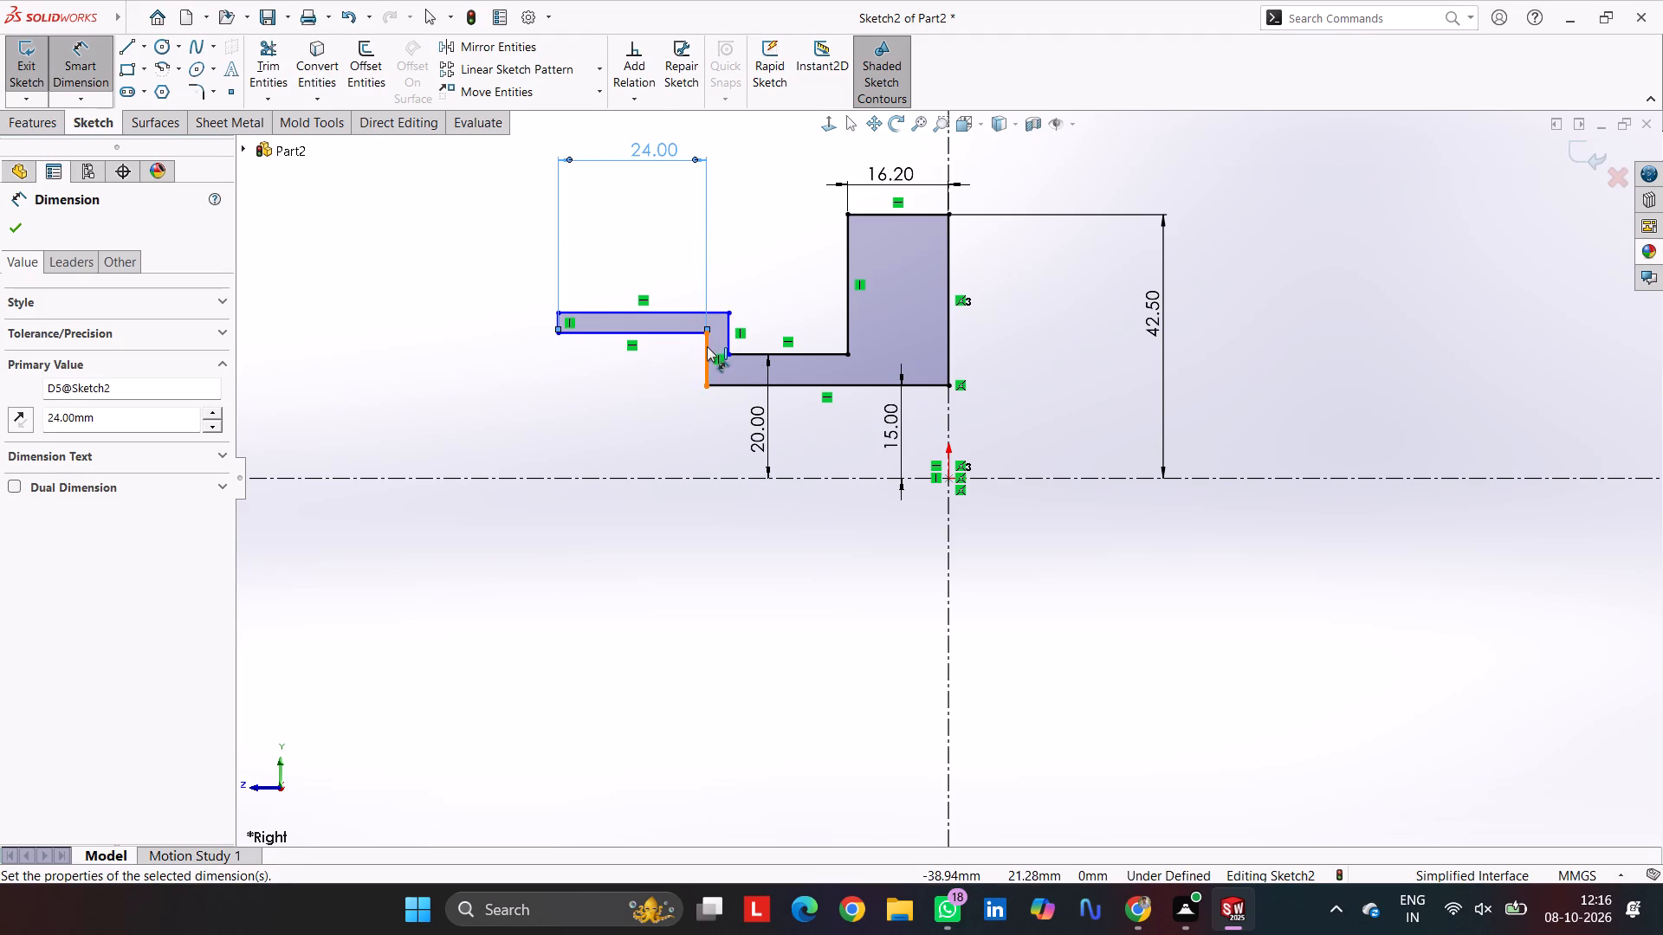
# Dimension the horizontal distance between the two short vertical step lines beside the end arm as 8 mm.
pyautogui.click(707, 346)
pyautogui.click(730, 328)
pyautogui.click(706, 230)
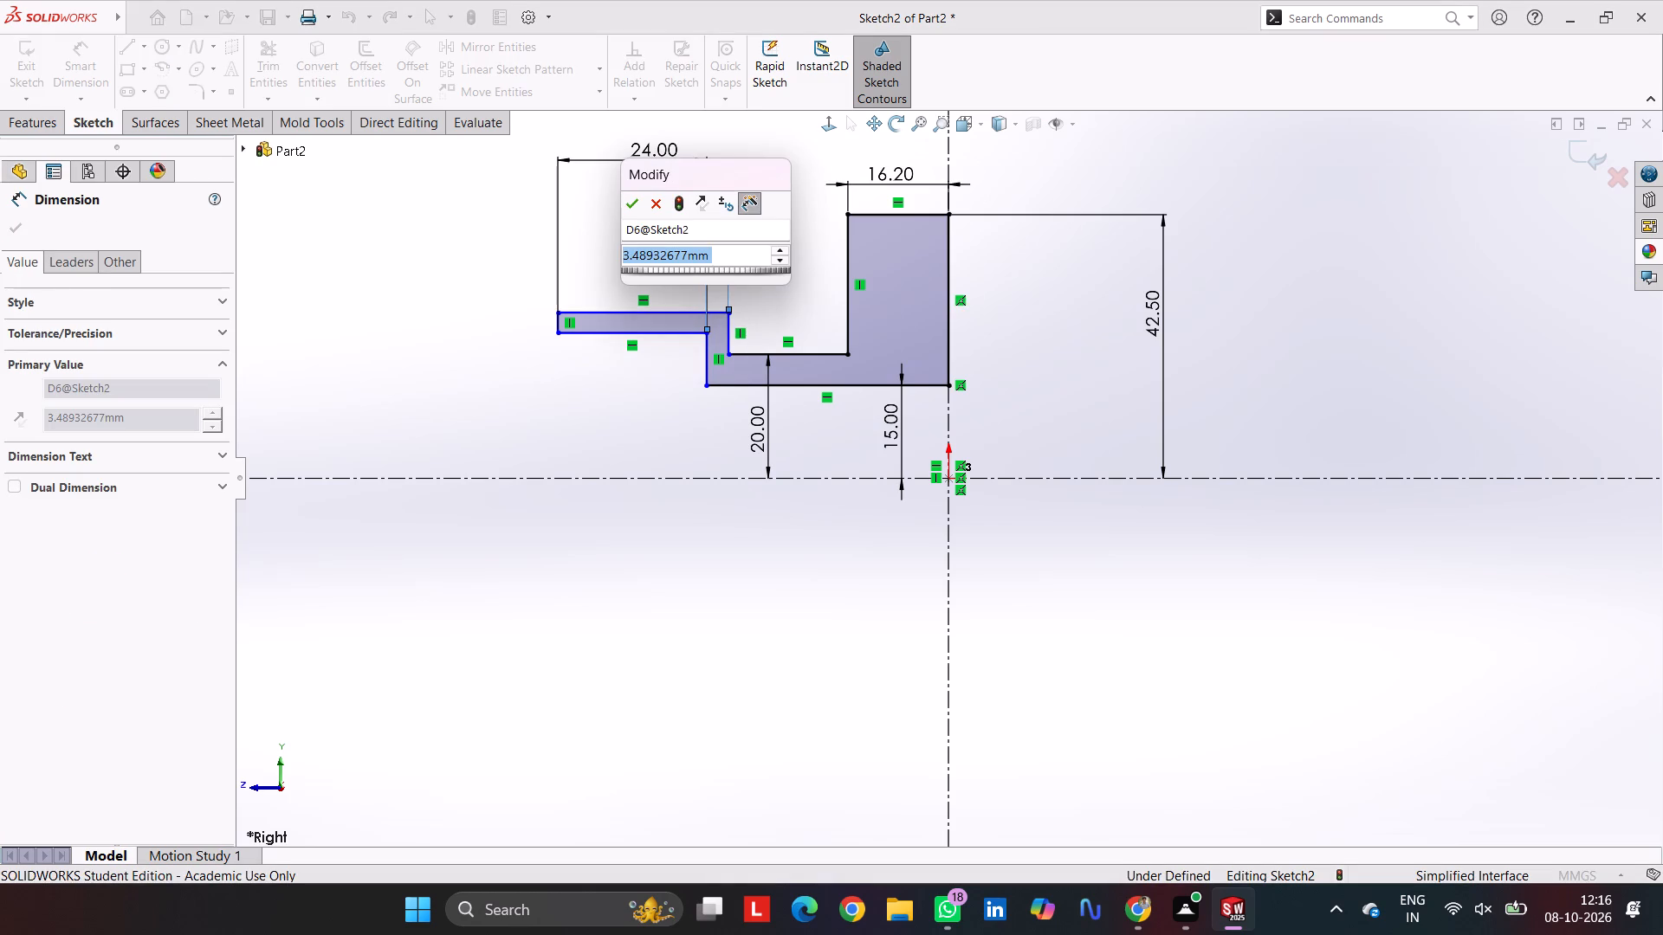
pyautogui.press('8')
pyautogui.press('Return')
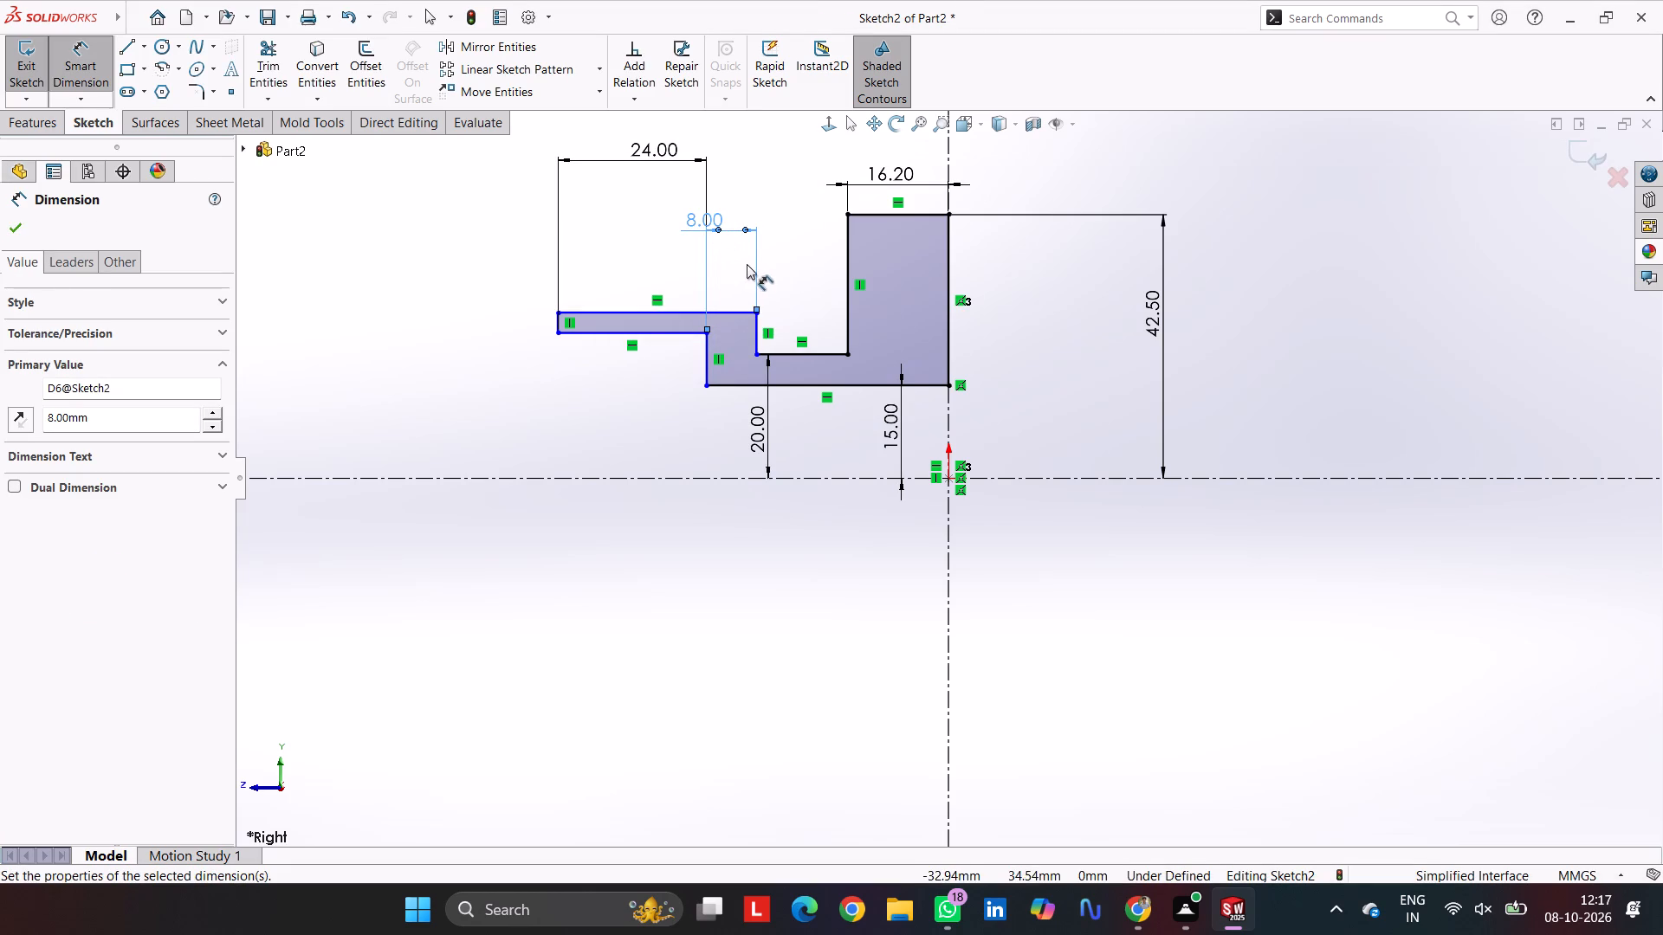
# Dimension the recess between the upper step line and the tall block's vertical side as 64.2 mm wide.
pyautogui.click(759, 330)
pyautogui.click(846, 306)
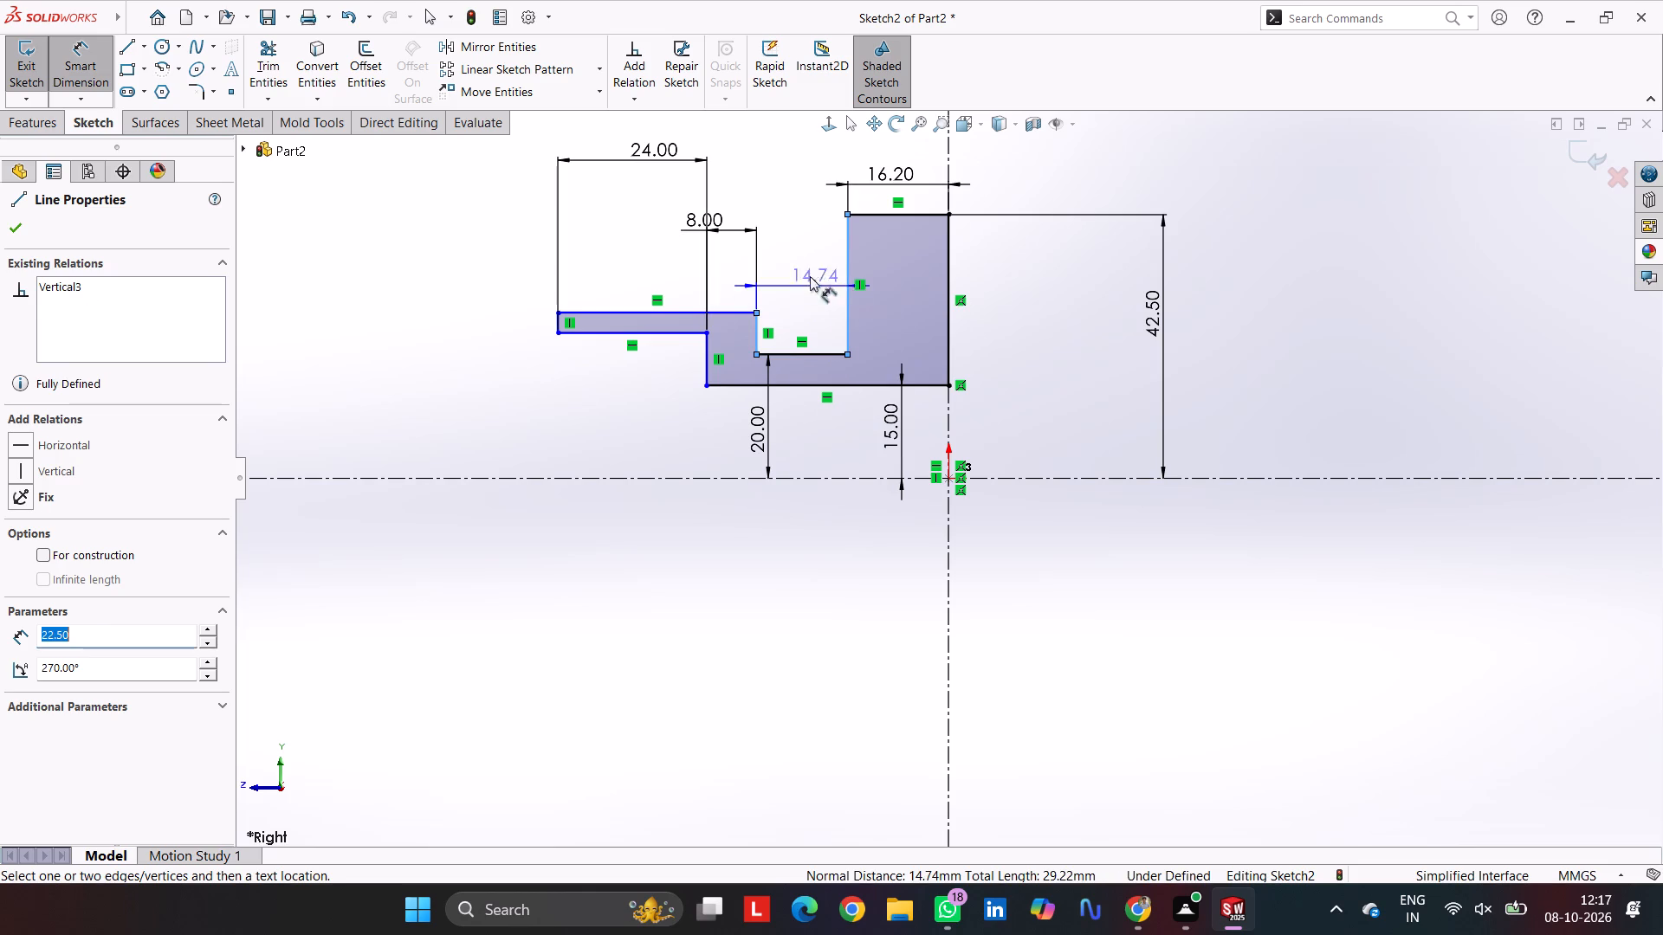
pyautogui.click(799, 258)
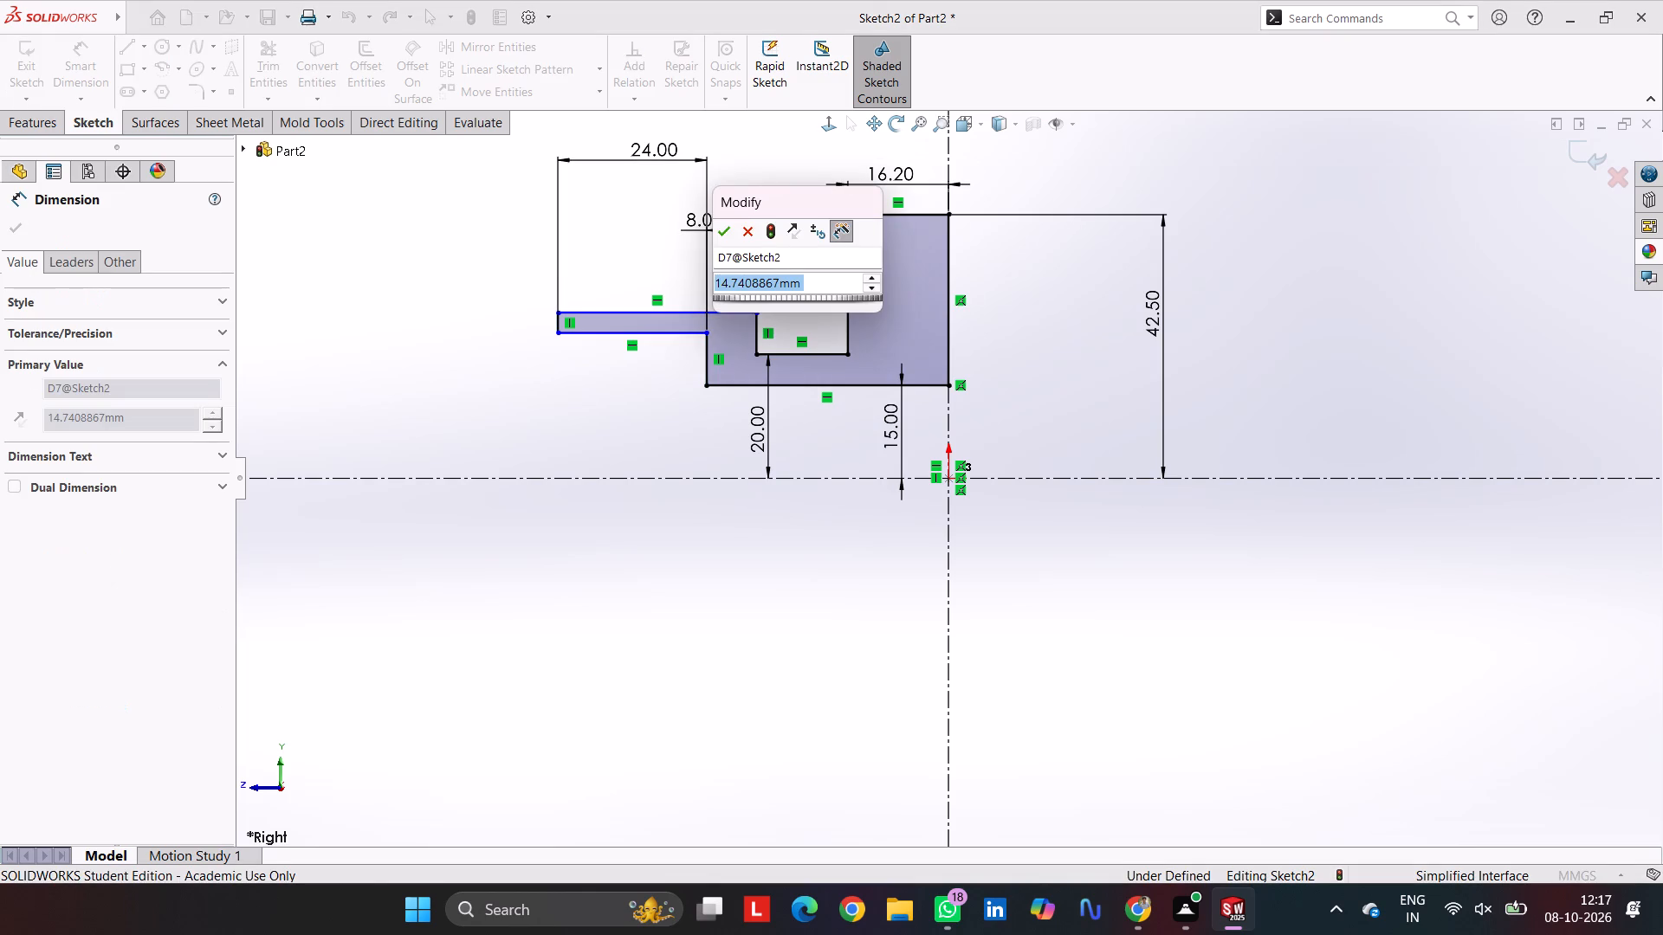
pyautogui.write('64.')
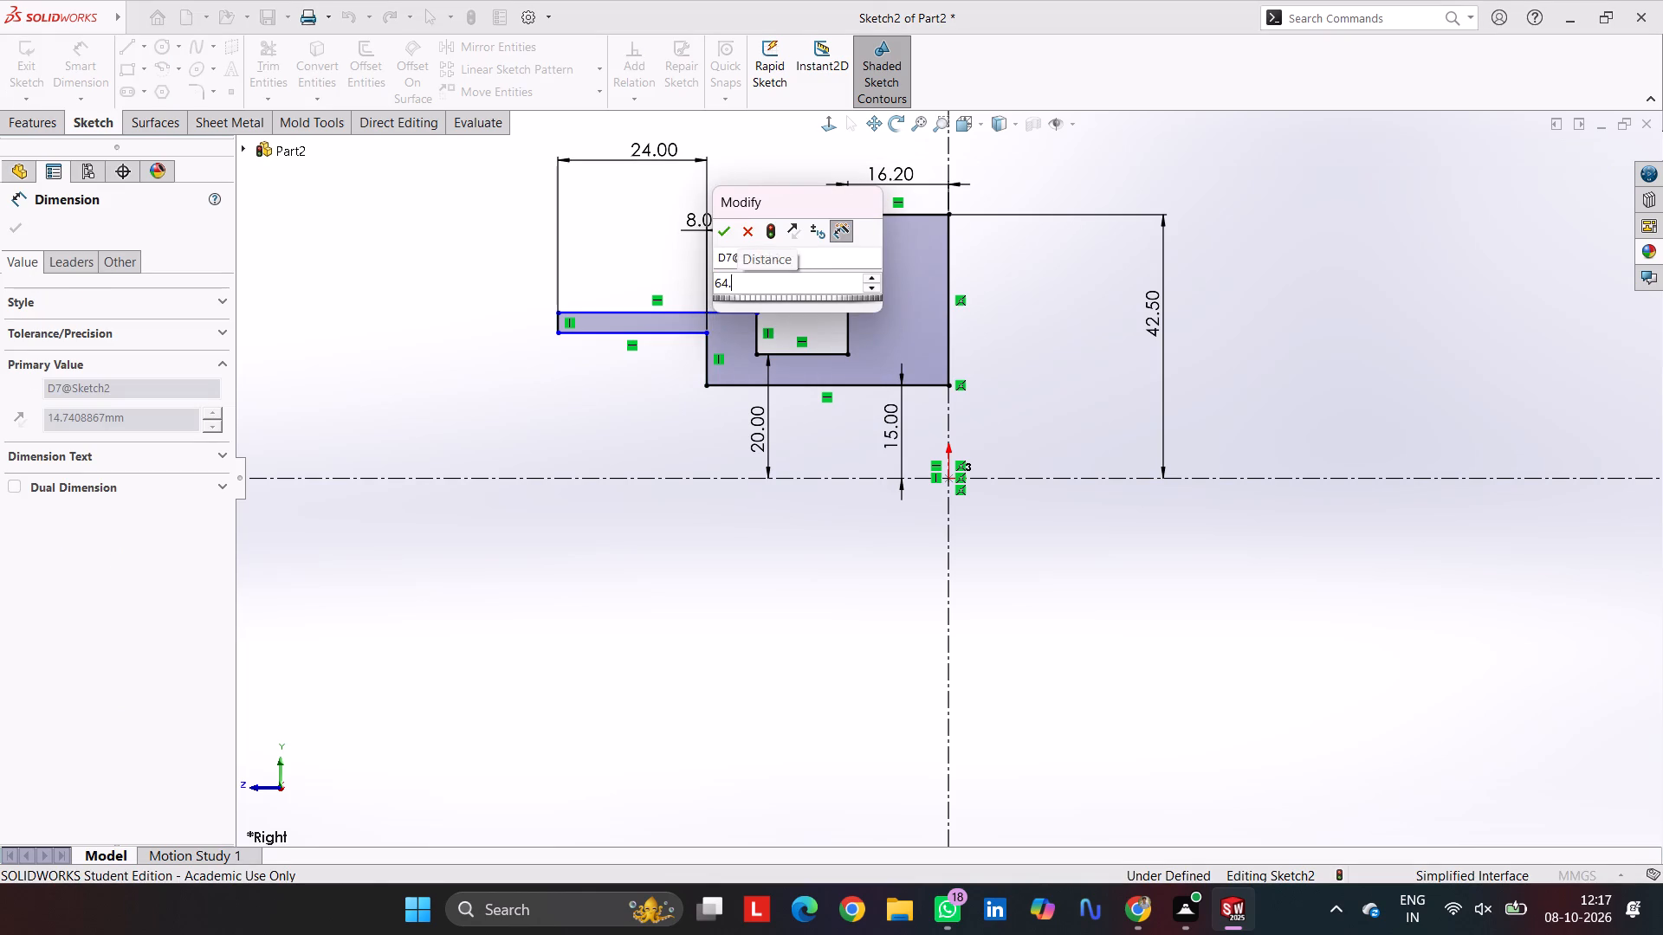
pyautogui.press('2')
pyautogui.press('Return')
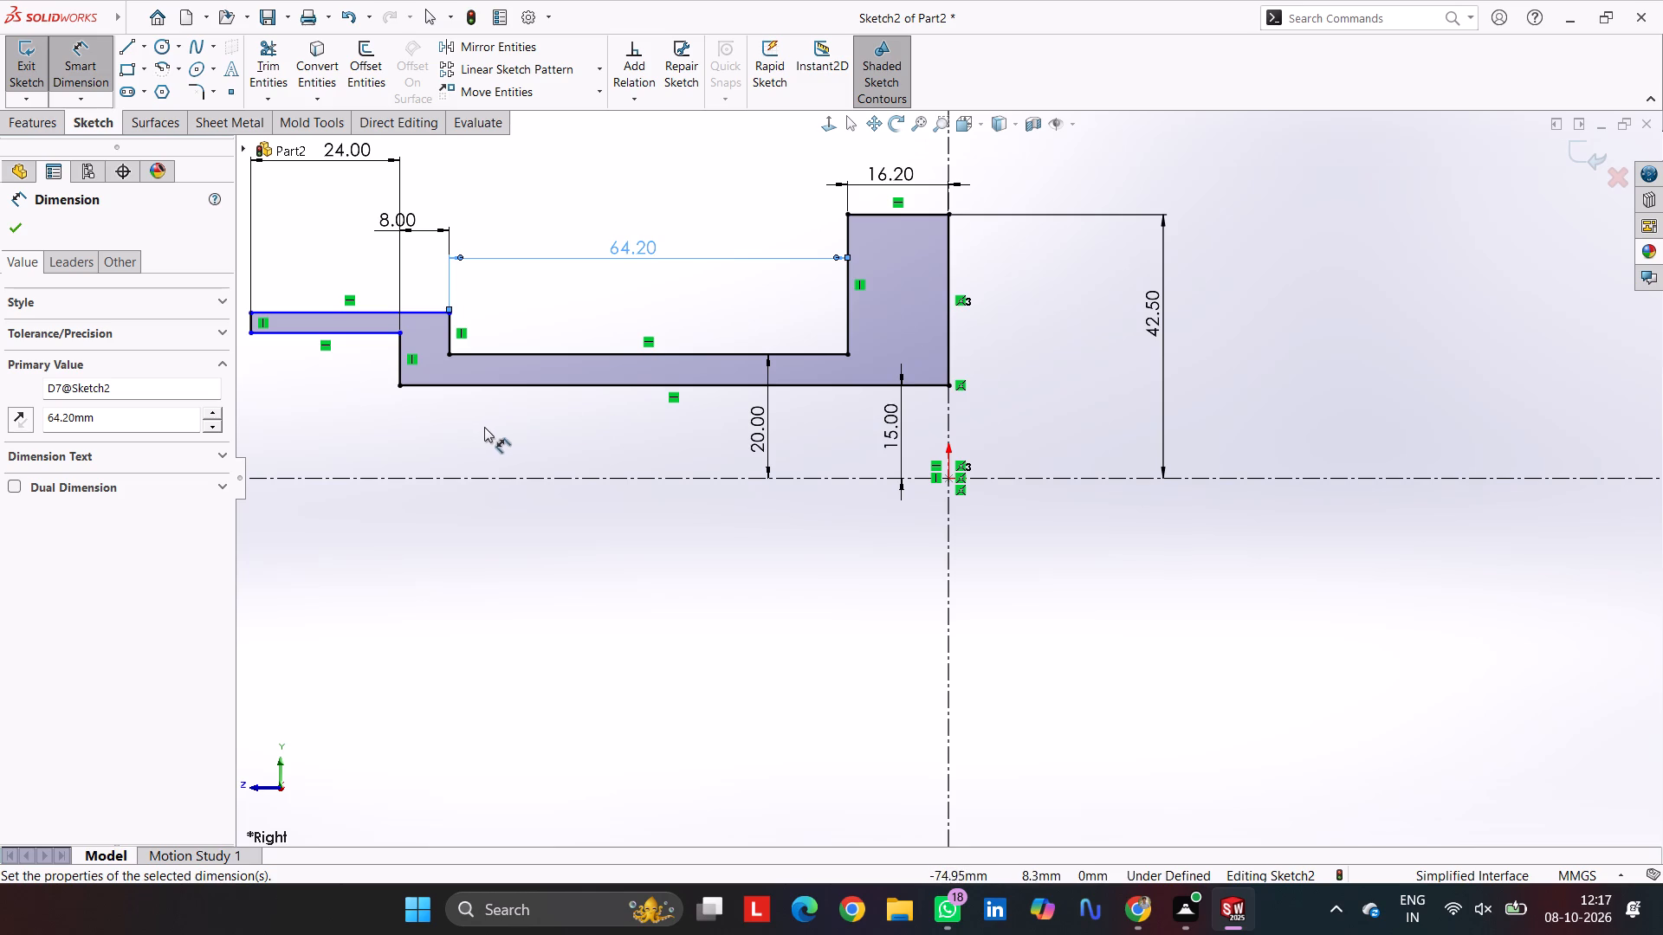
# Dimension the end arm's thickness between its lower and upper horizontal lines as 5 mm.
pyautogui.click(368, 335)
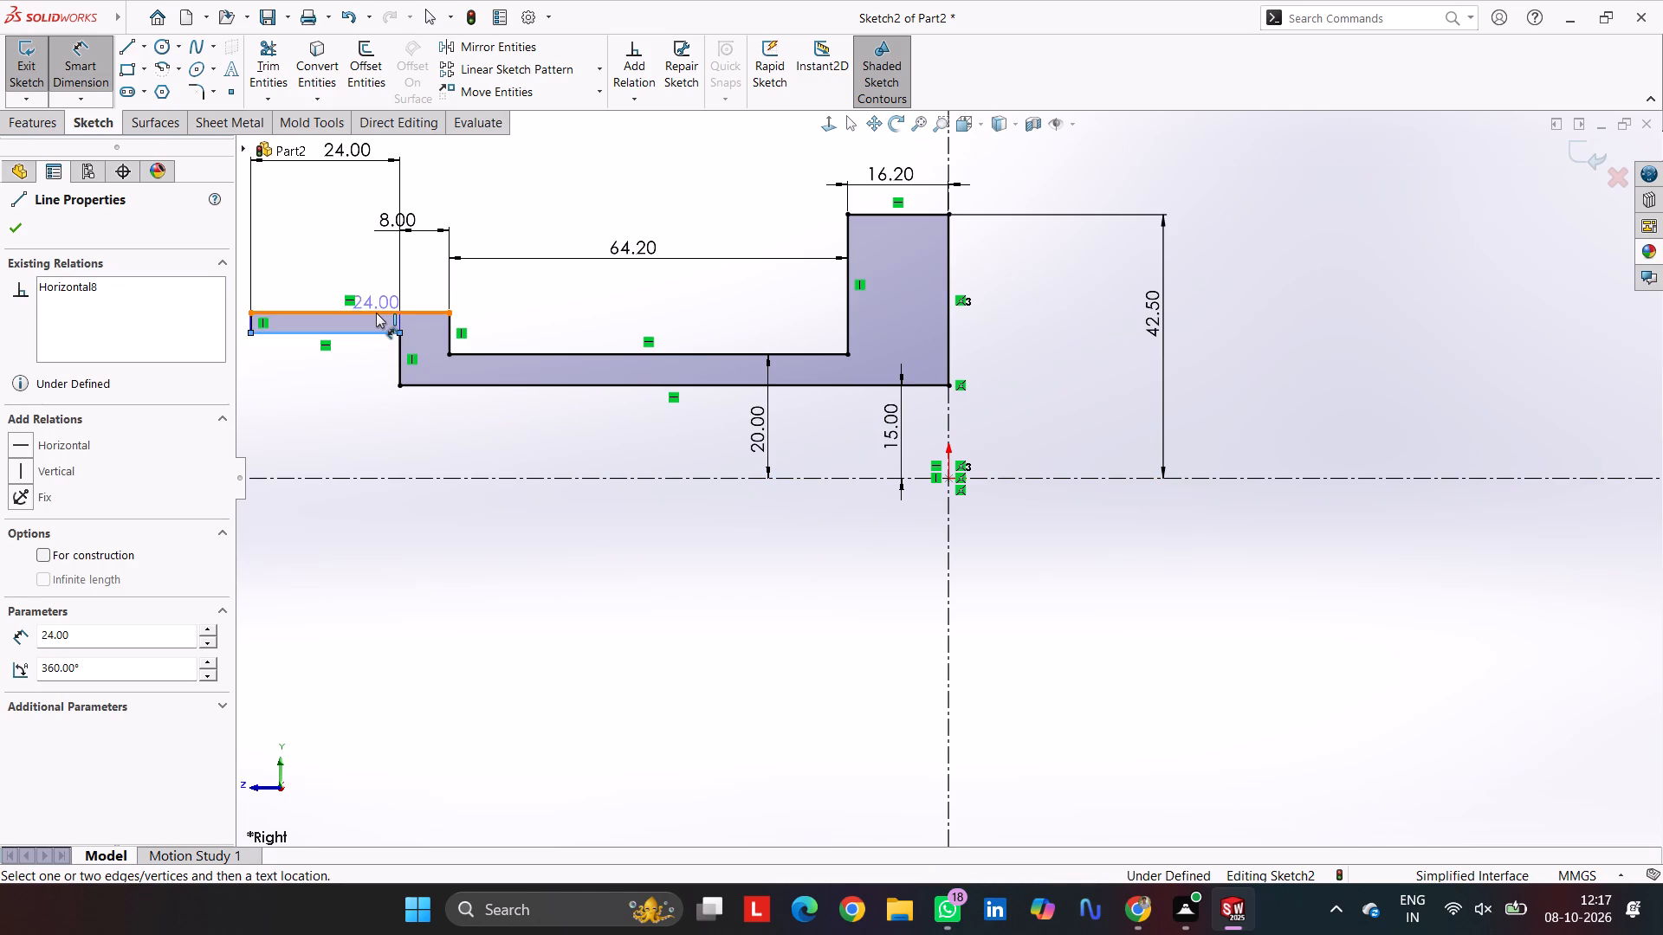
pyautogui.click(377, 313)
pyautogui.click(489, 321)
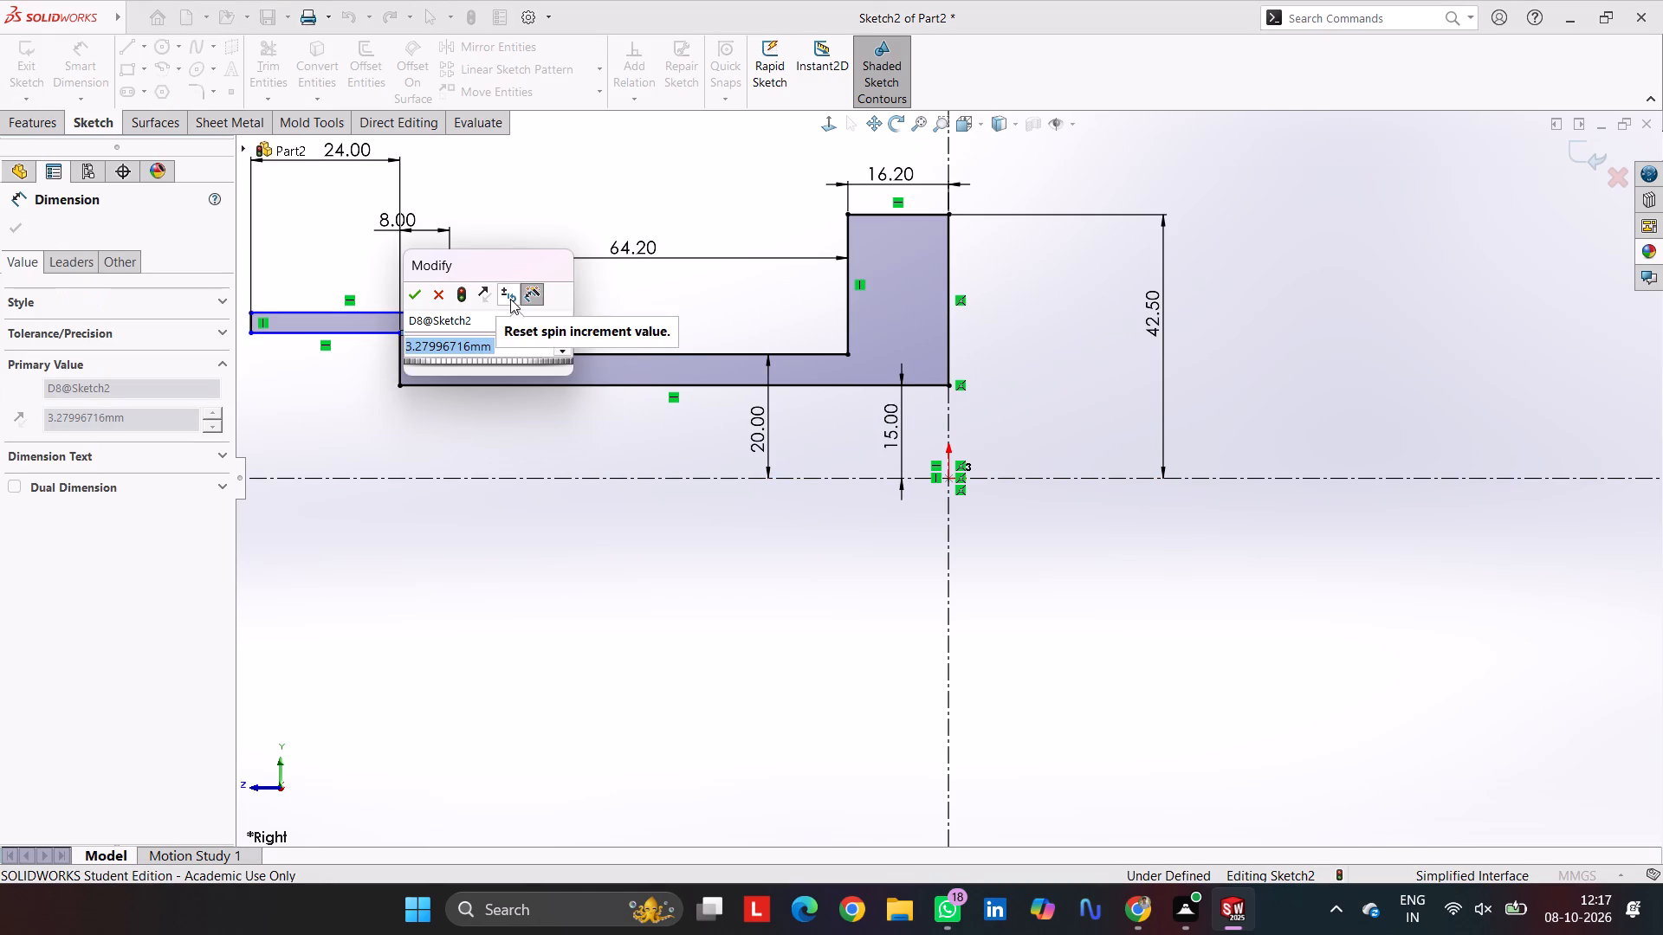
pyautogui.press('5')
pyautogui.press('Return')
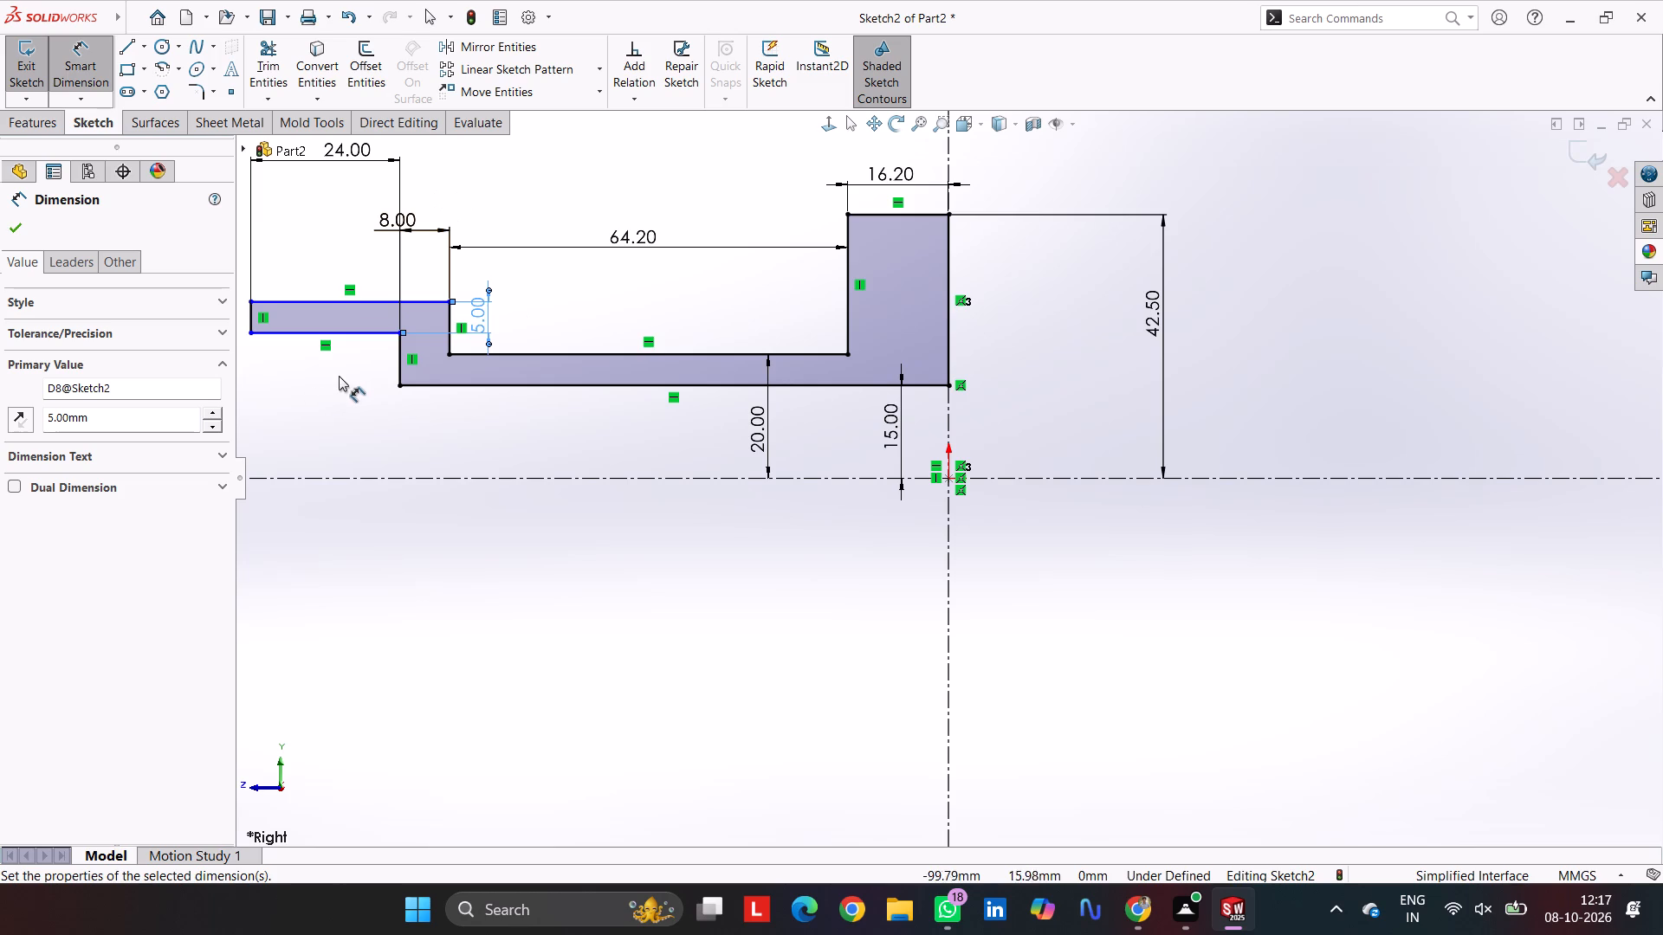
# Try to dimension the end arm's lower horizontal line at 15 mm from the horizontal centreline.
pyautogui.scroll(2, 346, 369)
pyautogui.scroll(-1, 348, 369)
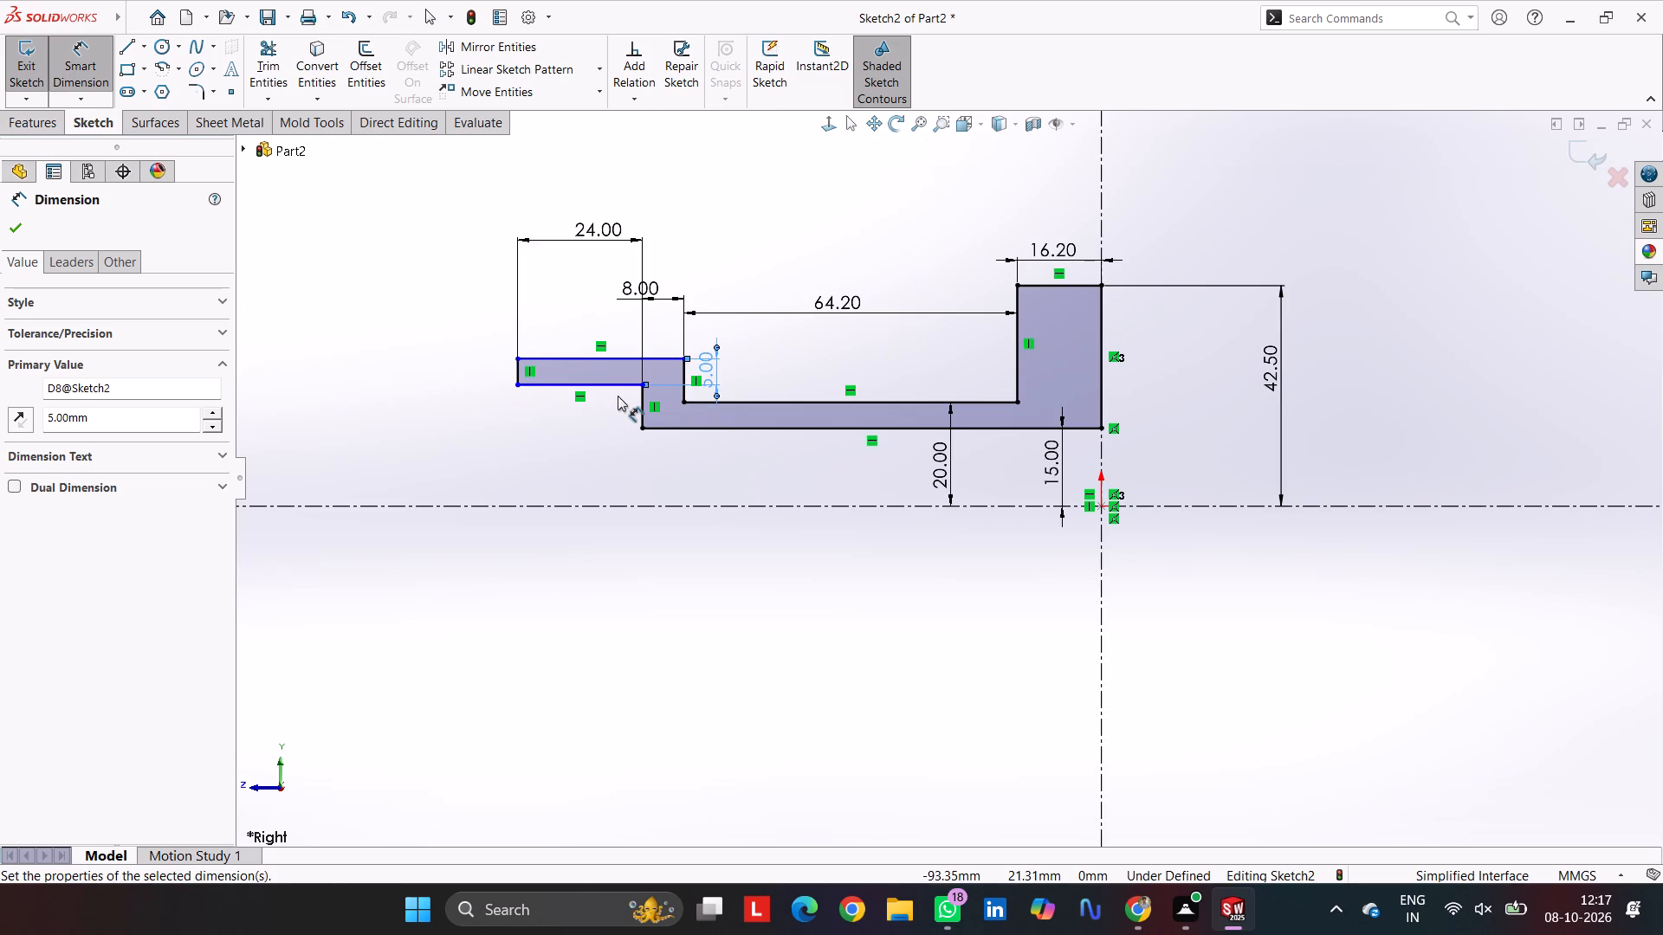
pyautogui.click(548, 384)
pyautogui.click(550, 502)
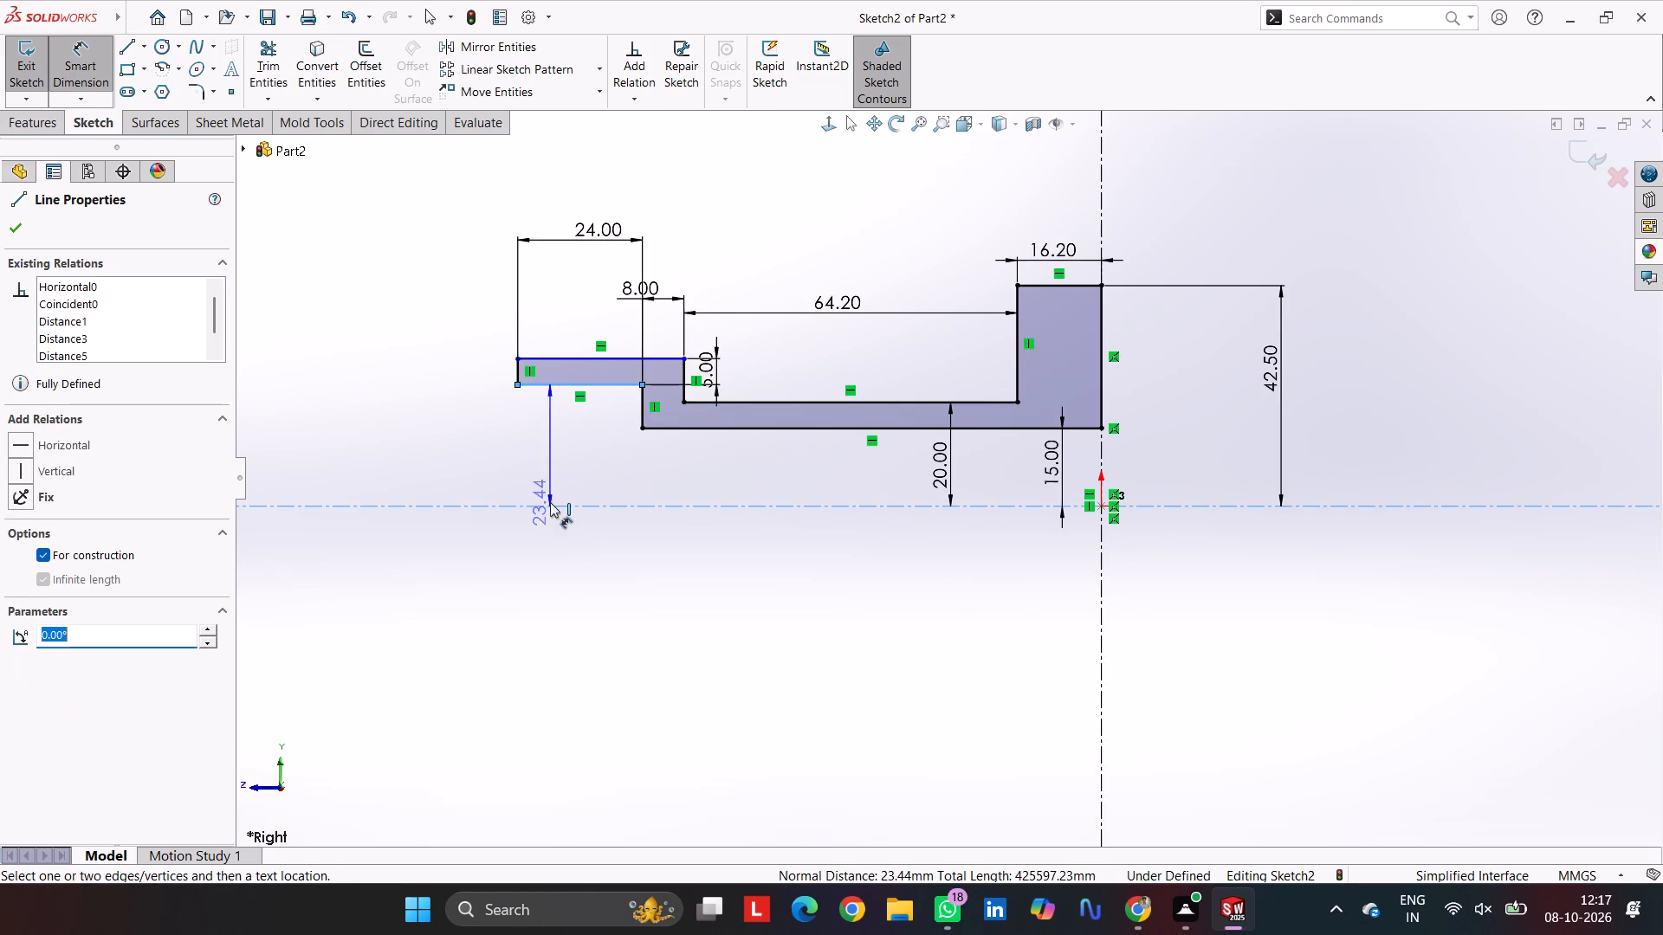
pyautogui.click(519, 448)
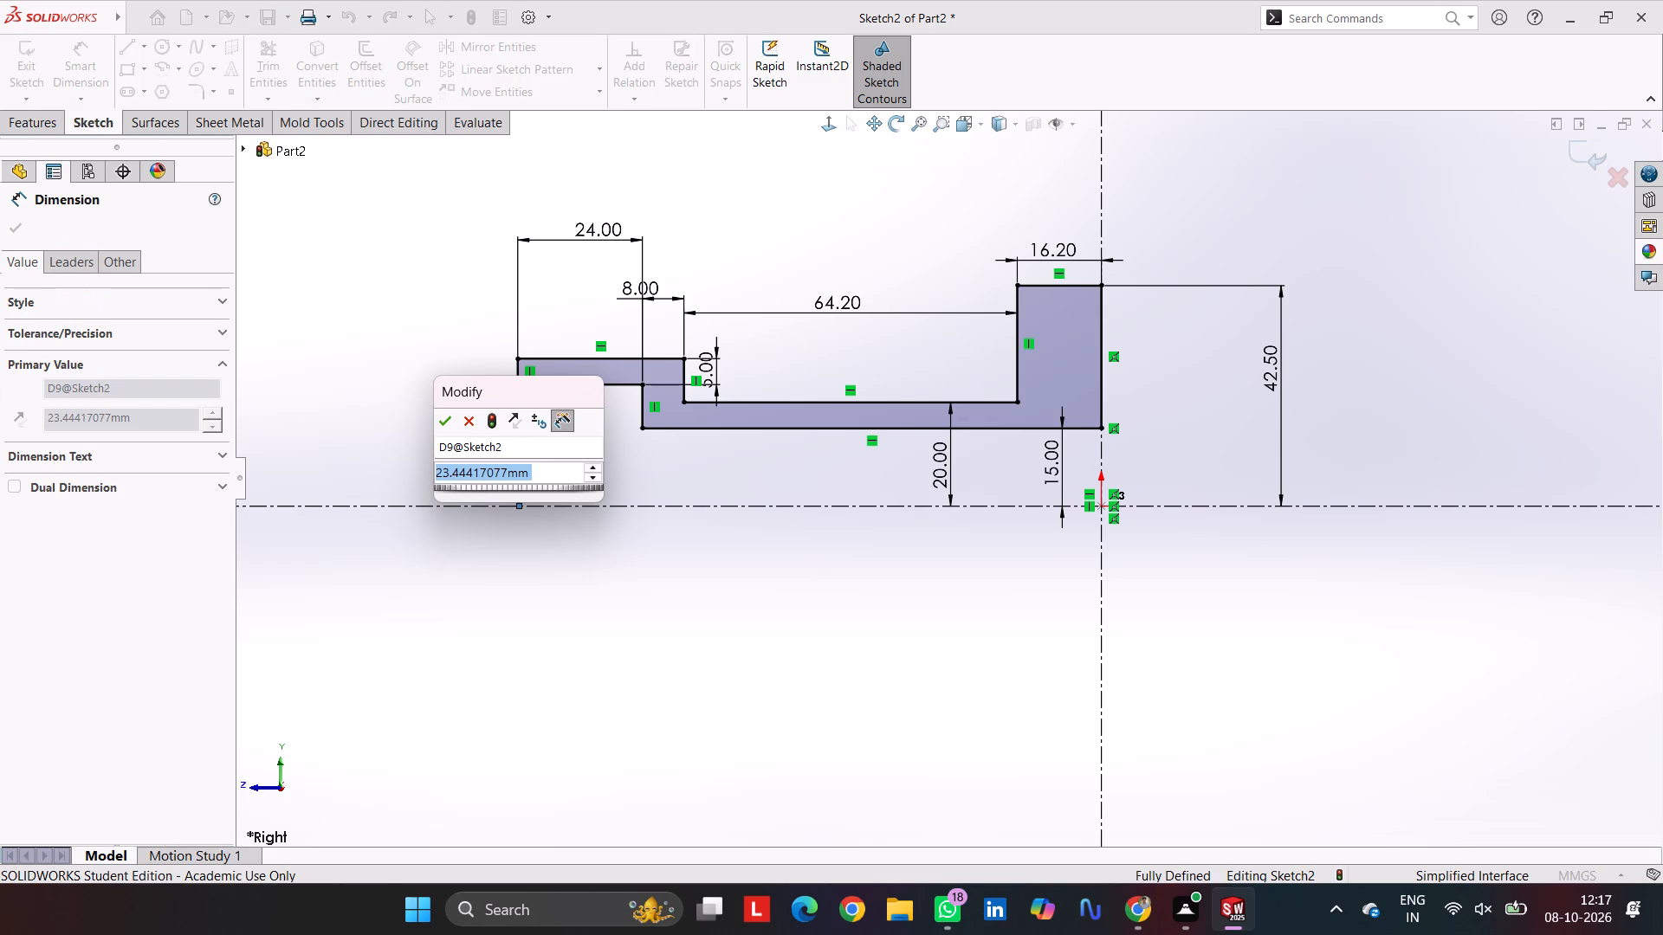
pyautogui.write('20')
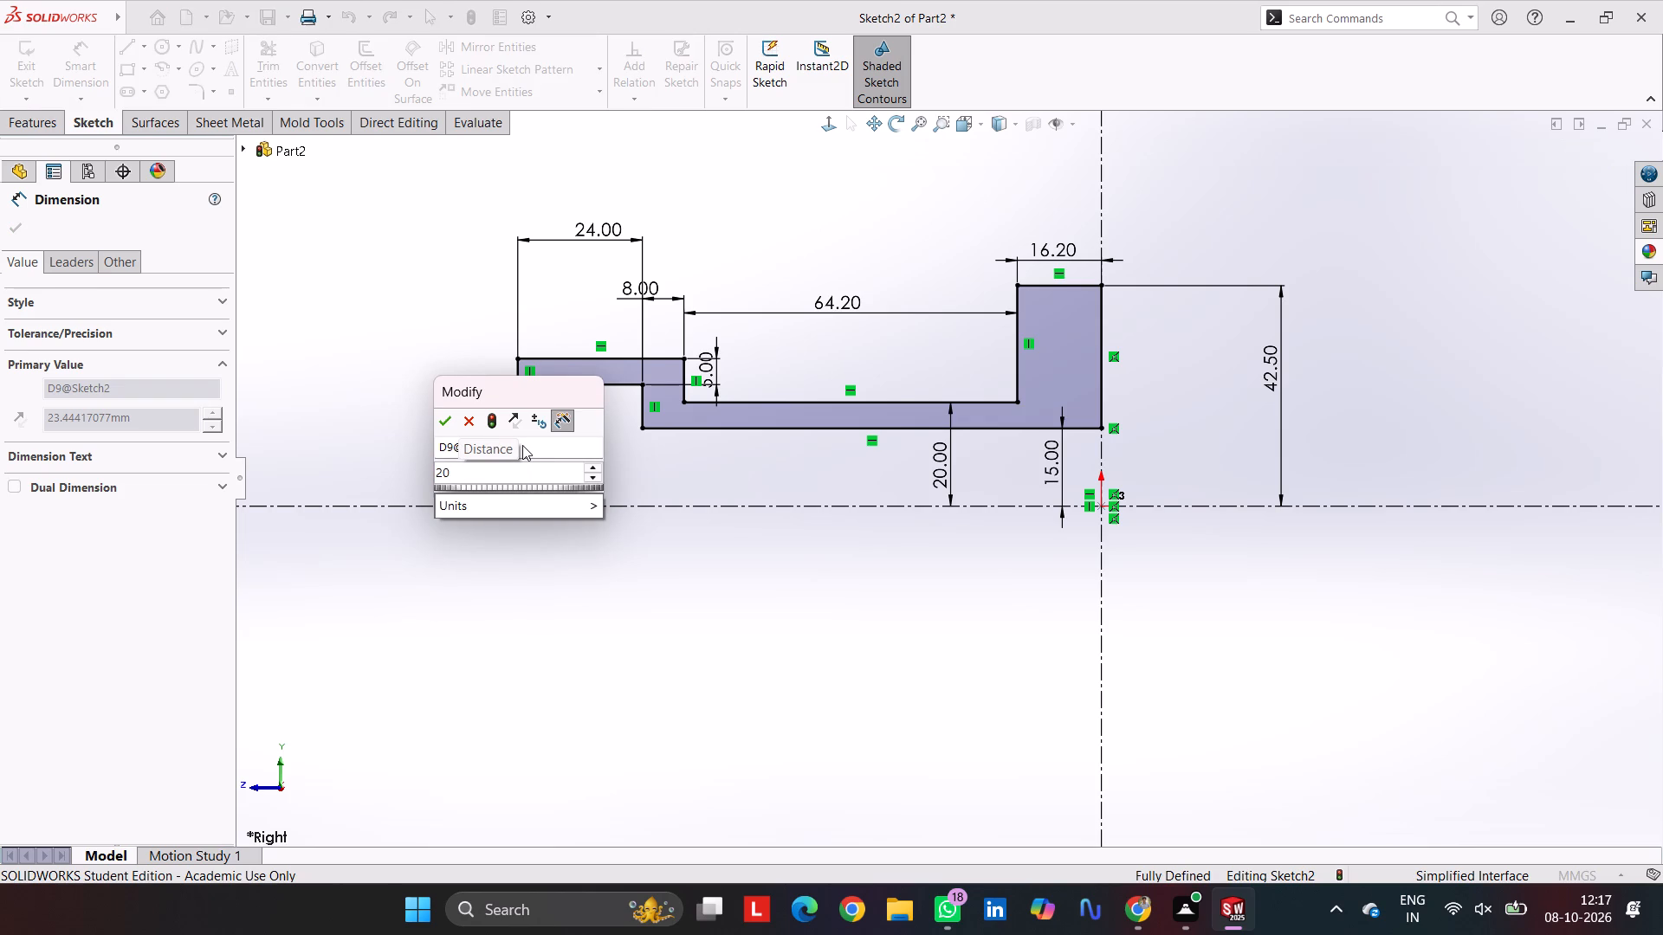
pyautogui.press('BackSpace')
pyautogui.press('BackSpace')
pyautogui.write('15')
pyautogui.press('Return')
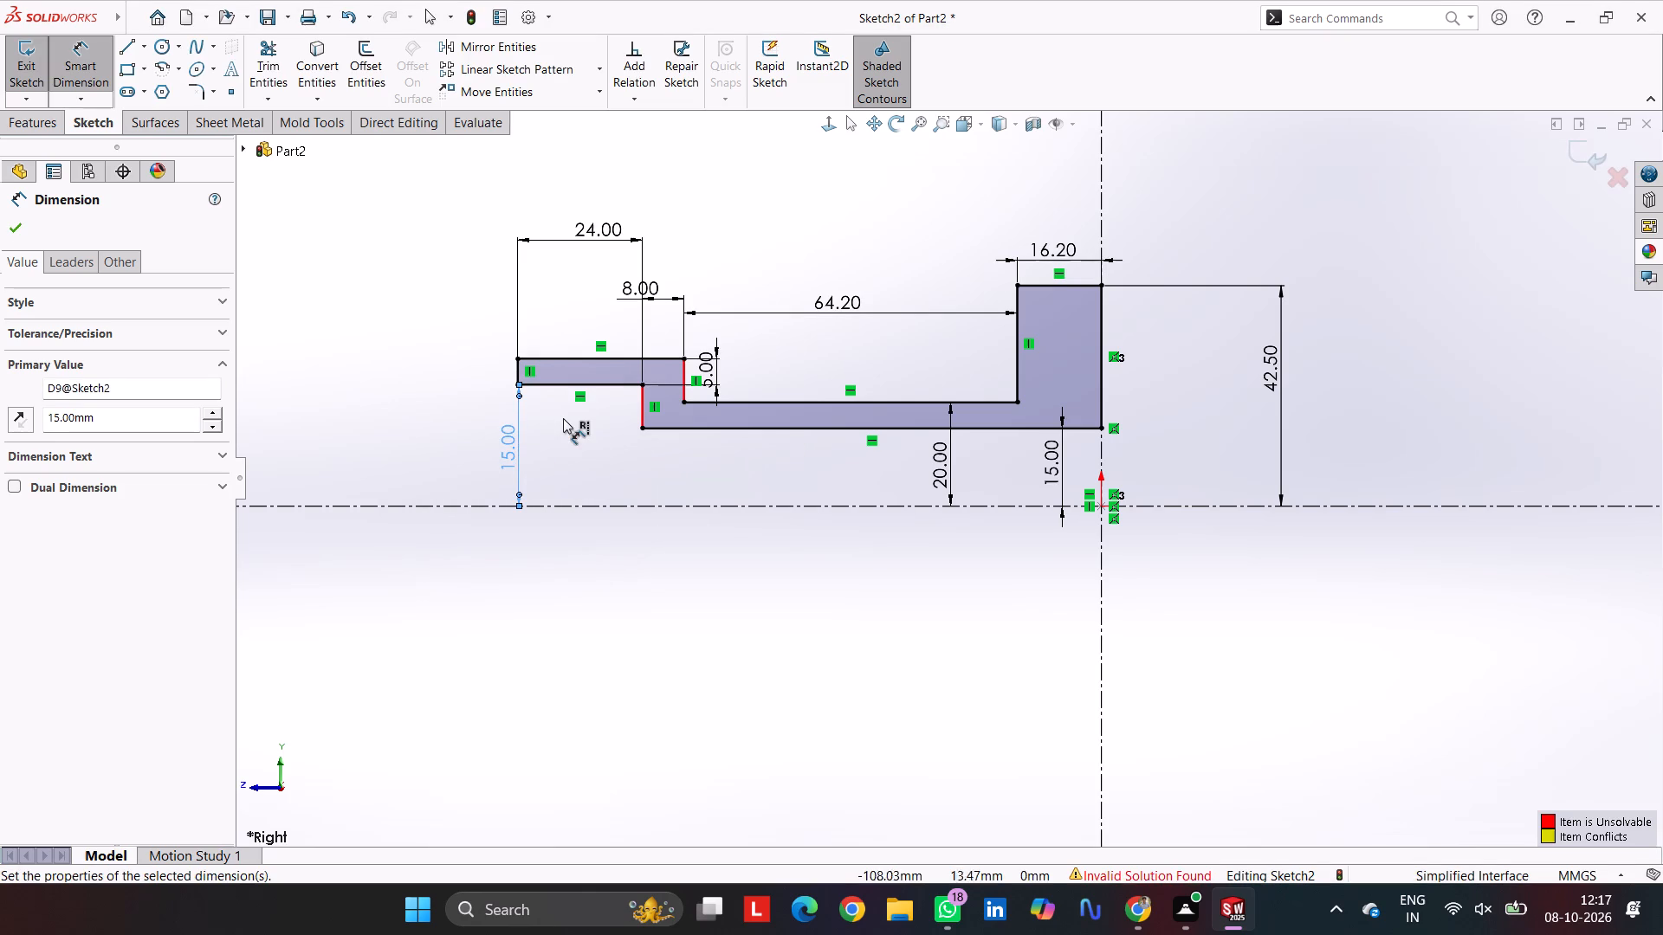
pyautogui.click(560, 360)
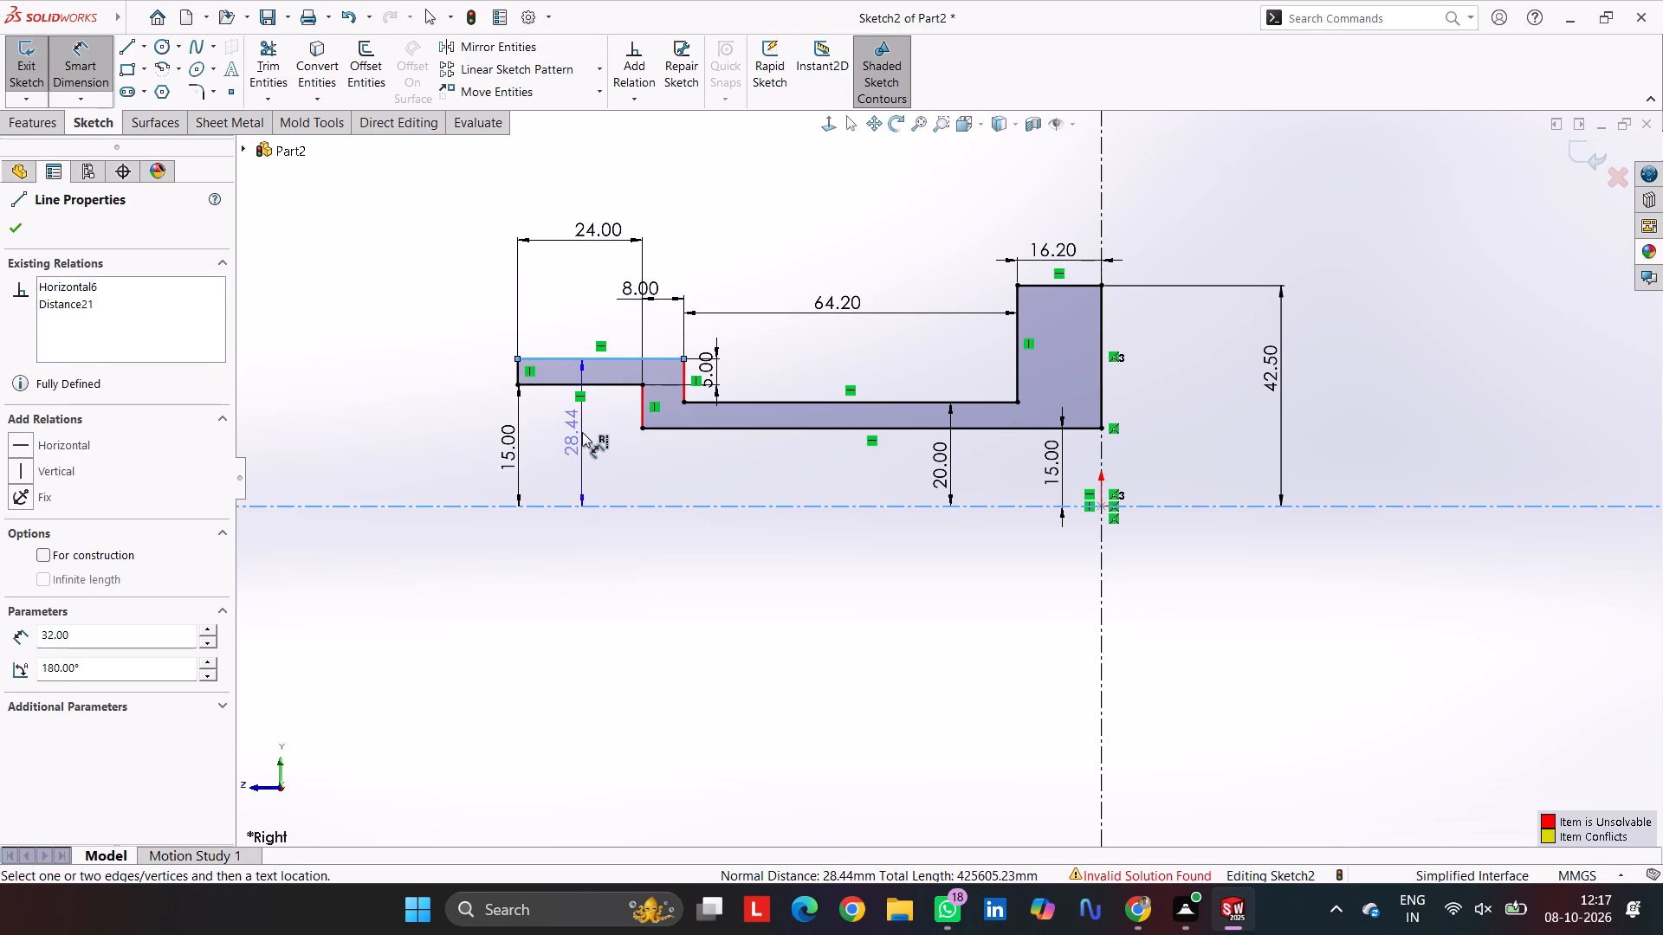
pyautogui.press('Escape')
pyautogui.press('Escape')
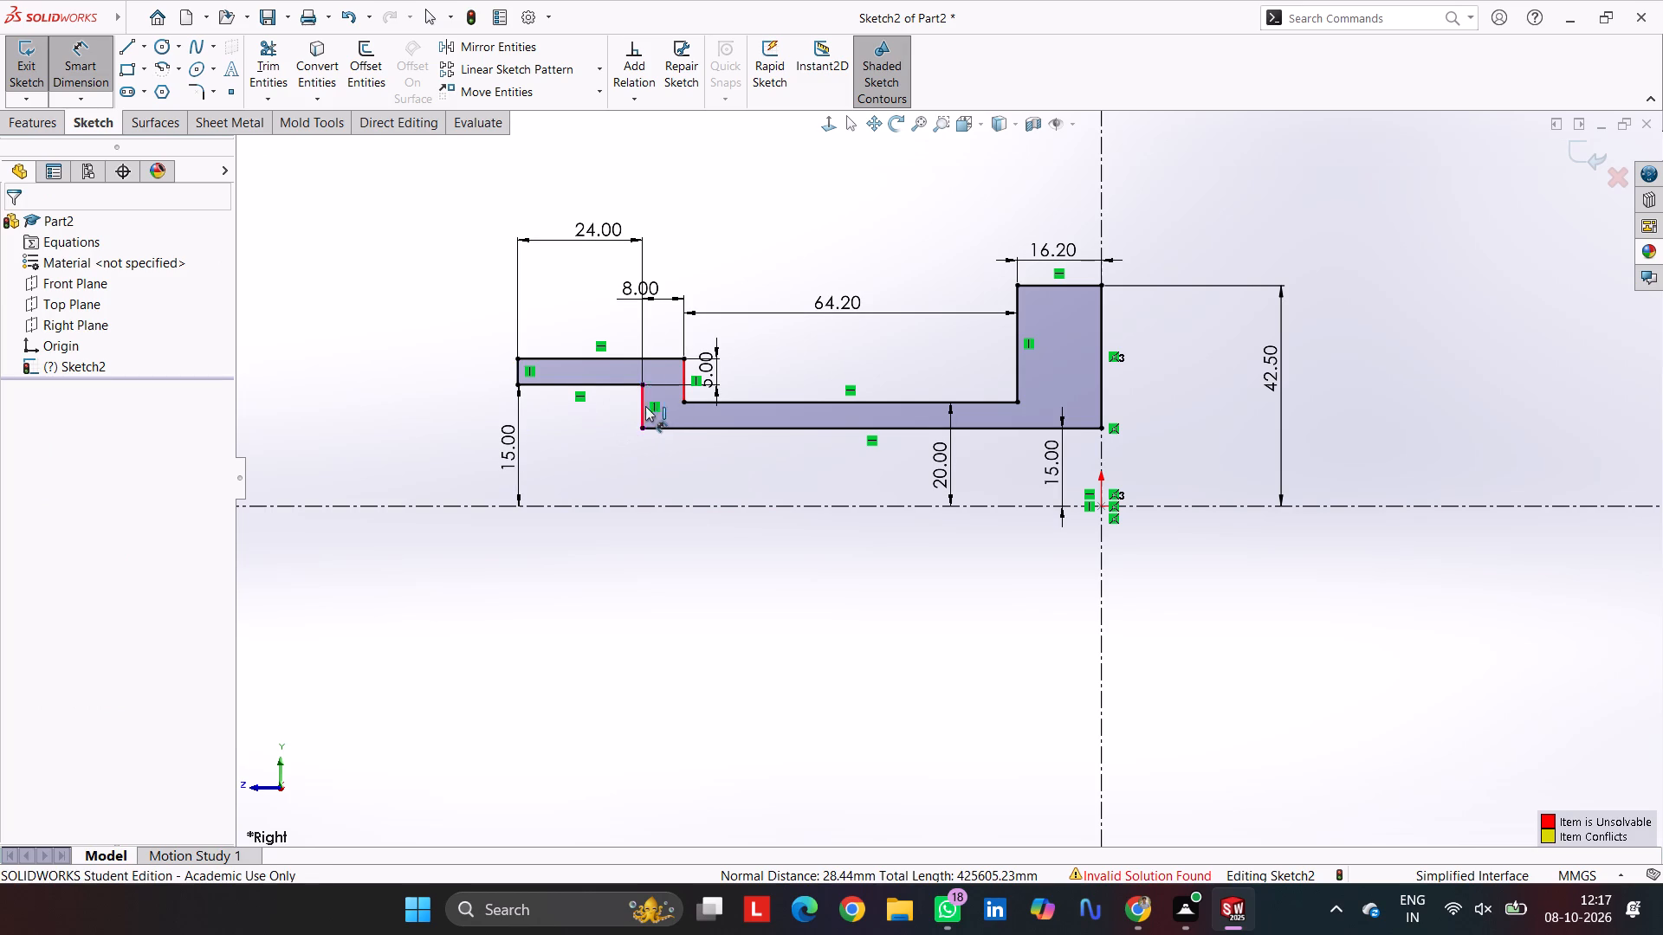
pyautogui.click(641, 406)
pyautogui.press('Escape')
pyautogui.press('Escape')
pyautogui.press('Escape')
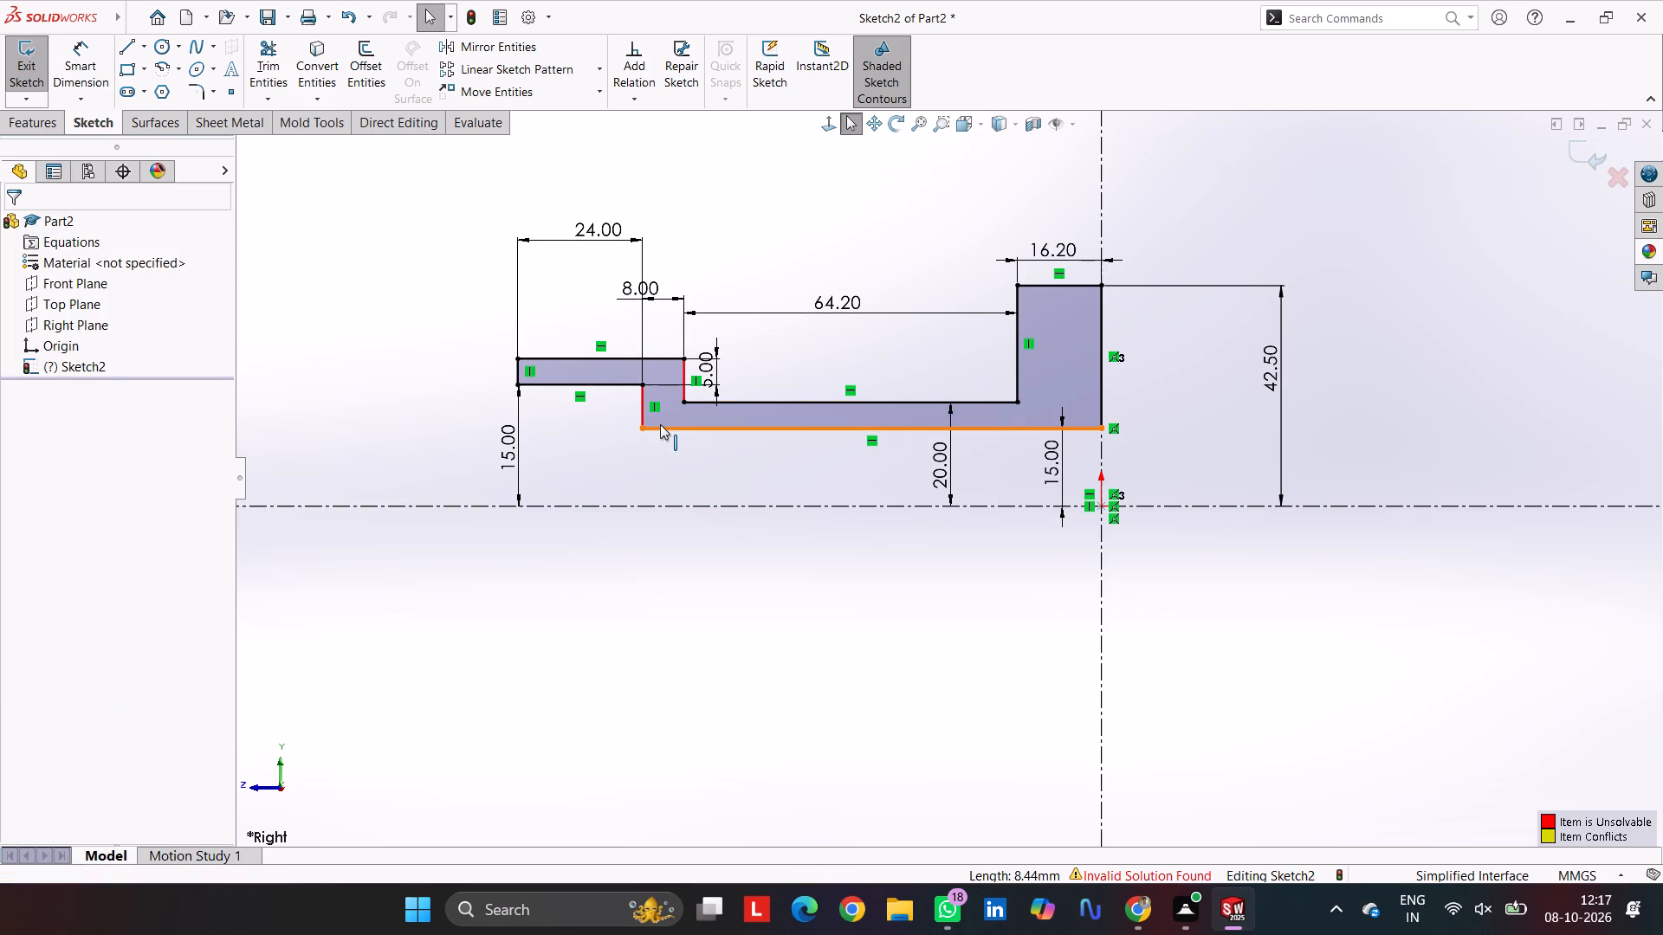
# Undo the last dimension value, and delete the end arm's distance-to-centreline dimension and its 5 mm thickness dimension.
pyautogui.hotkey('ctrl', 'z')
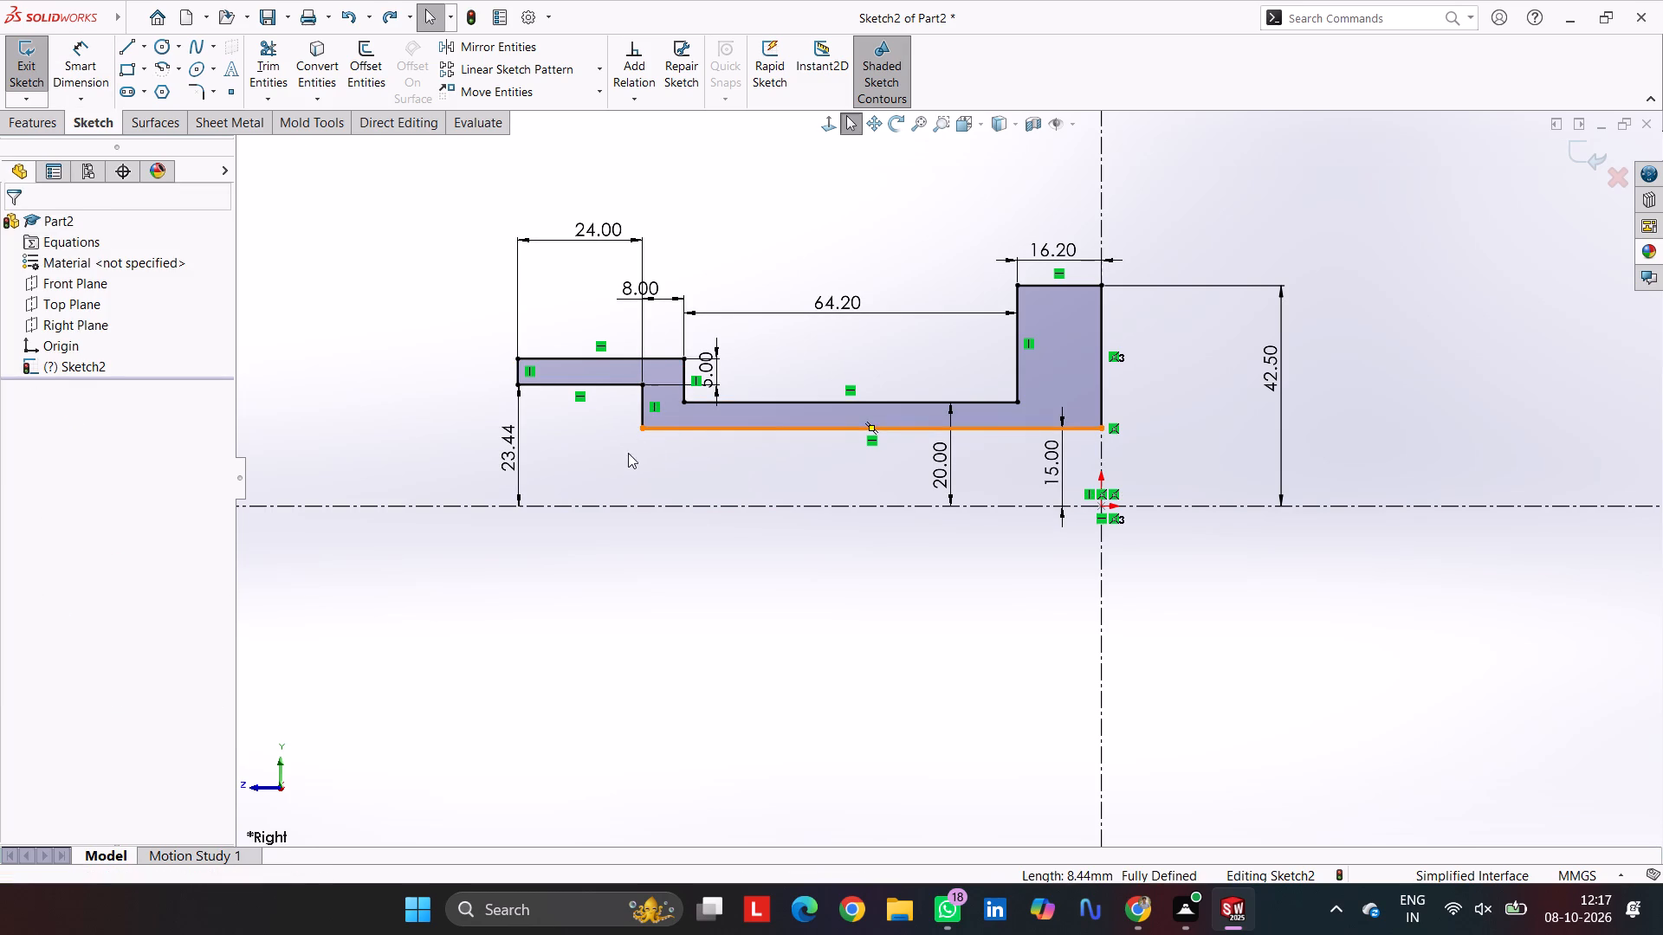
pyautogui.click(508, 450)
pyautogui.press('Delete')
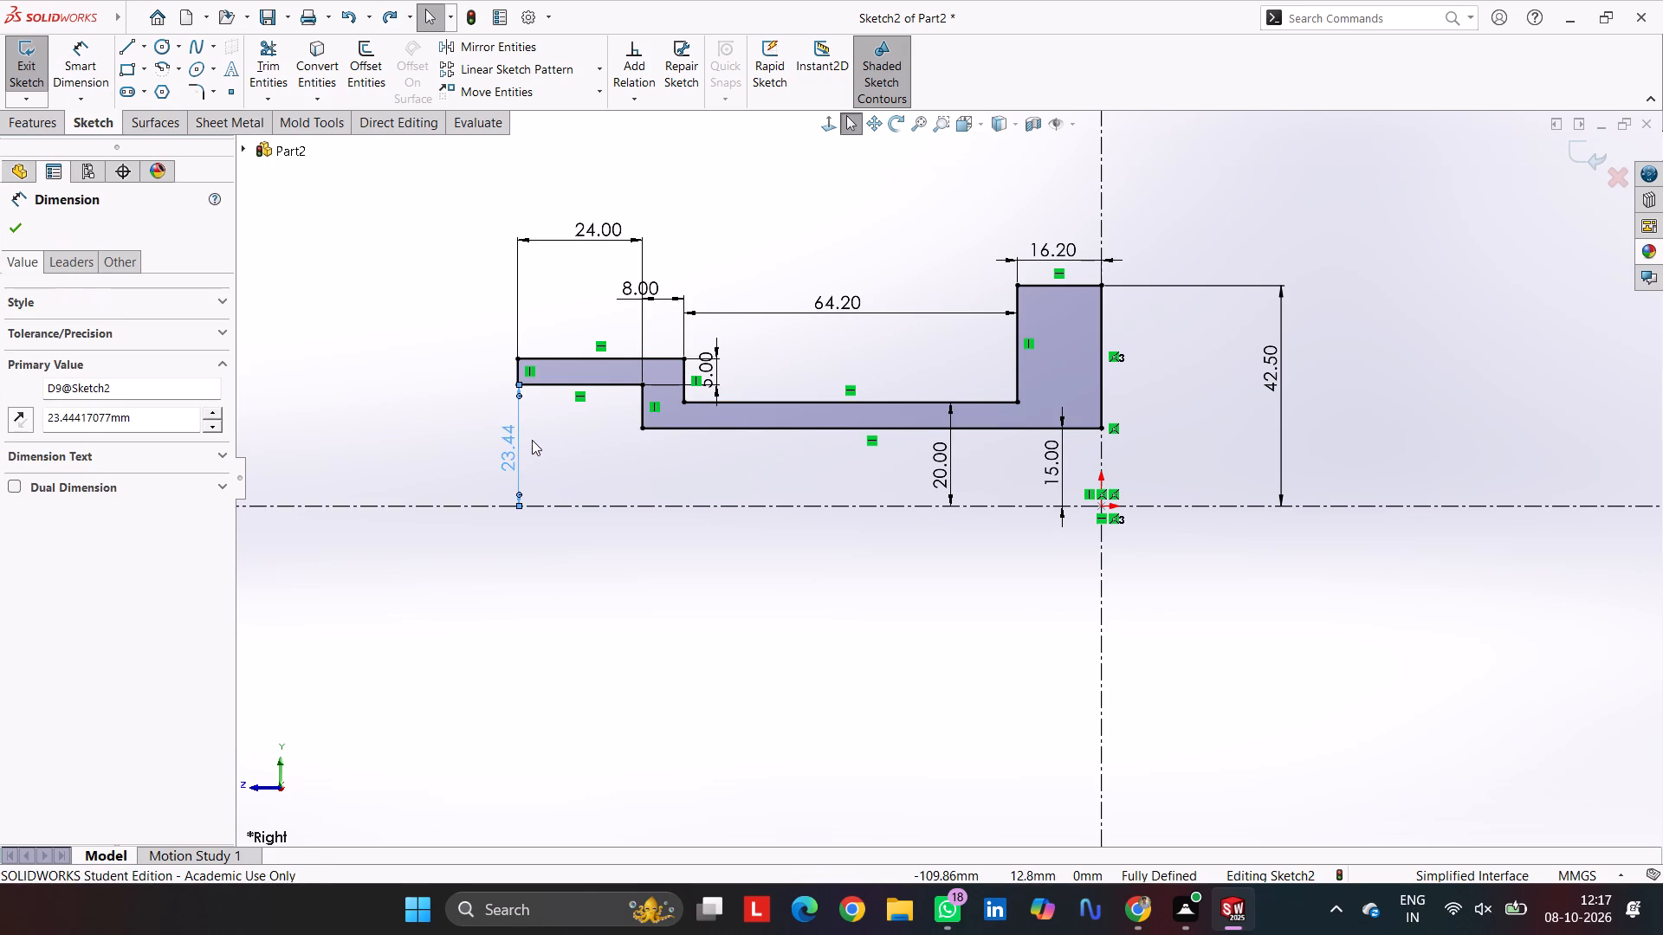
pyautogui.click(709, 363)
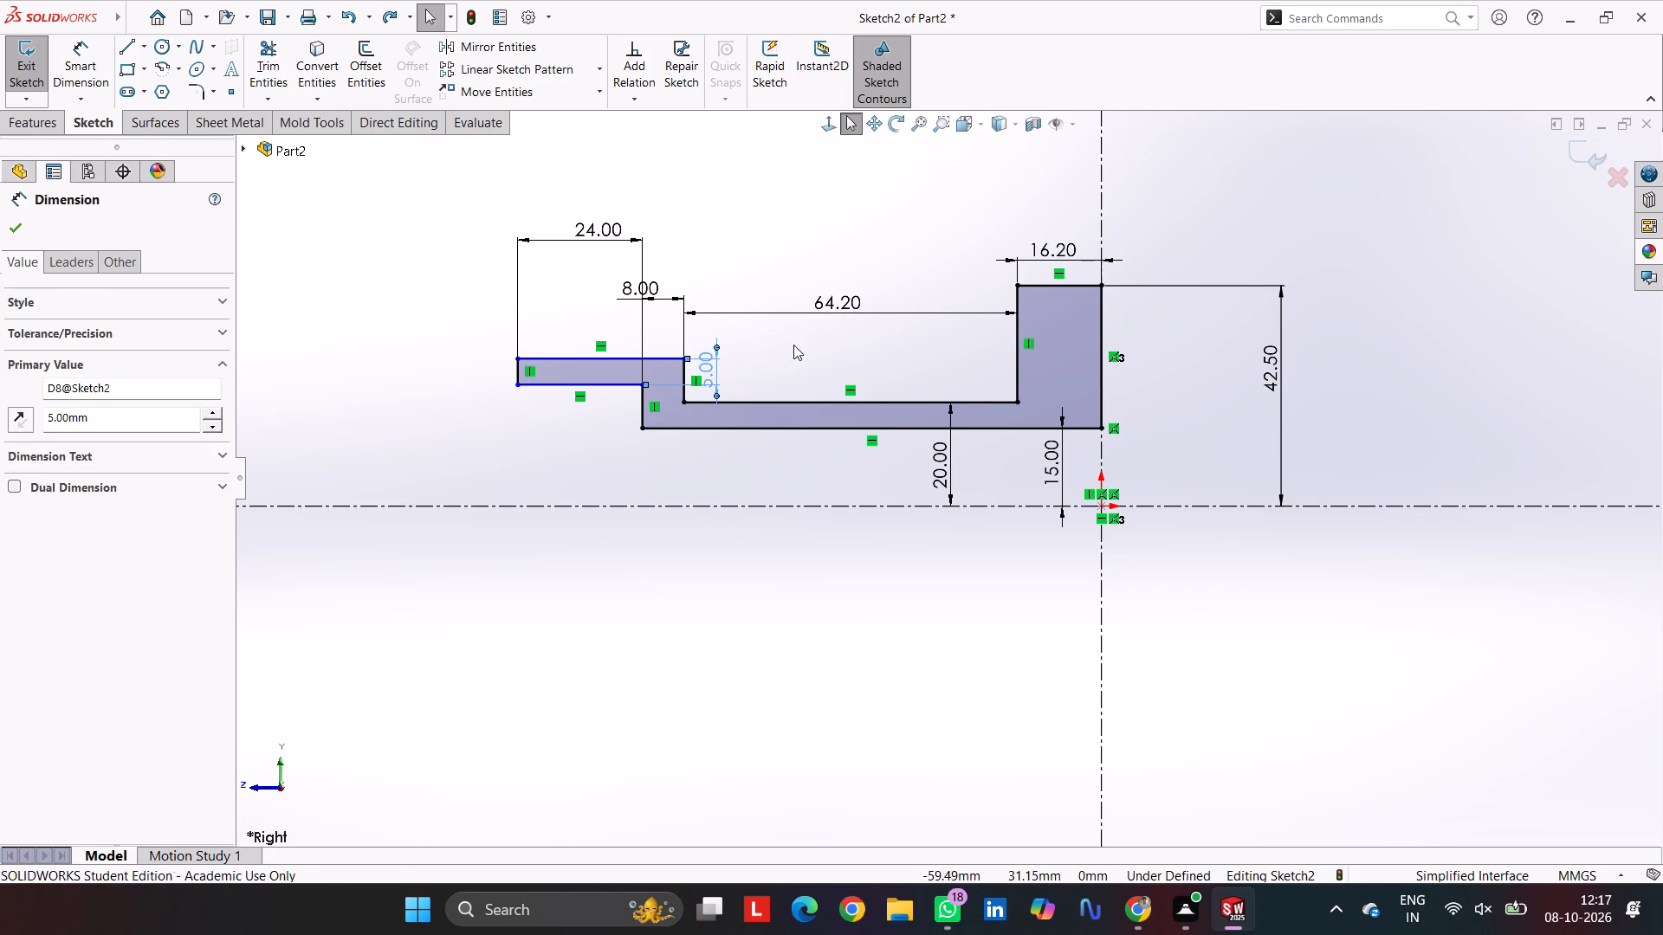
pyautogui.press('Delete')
# Dimension the end arm's upper horizontal line at 15 mm from the horizontal centreline.
pyautogui.click(104, 48)
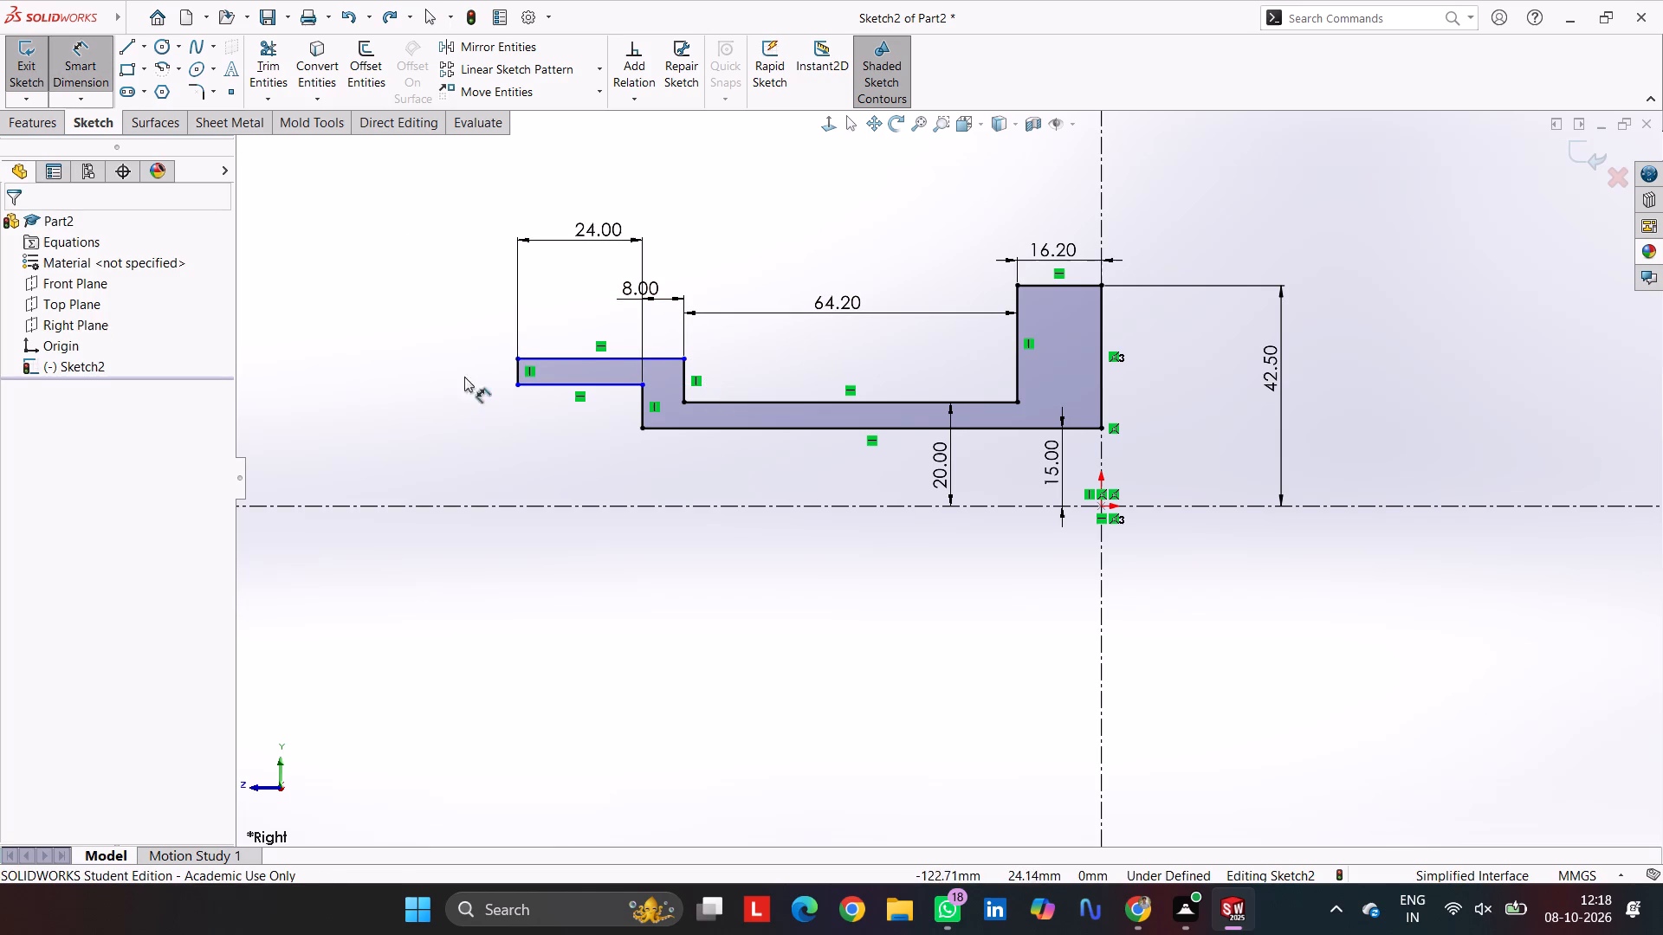
pyautogui.click(556, 358)
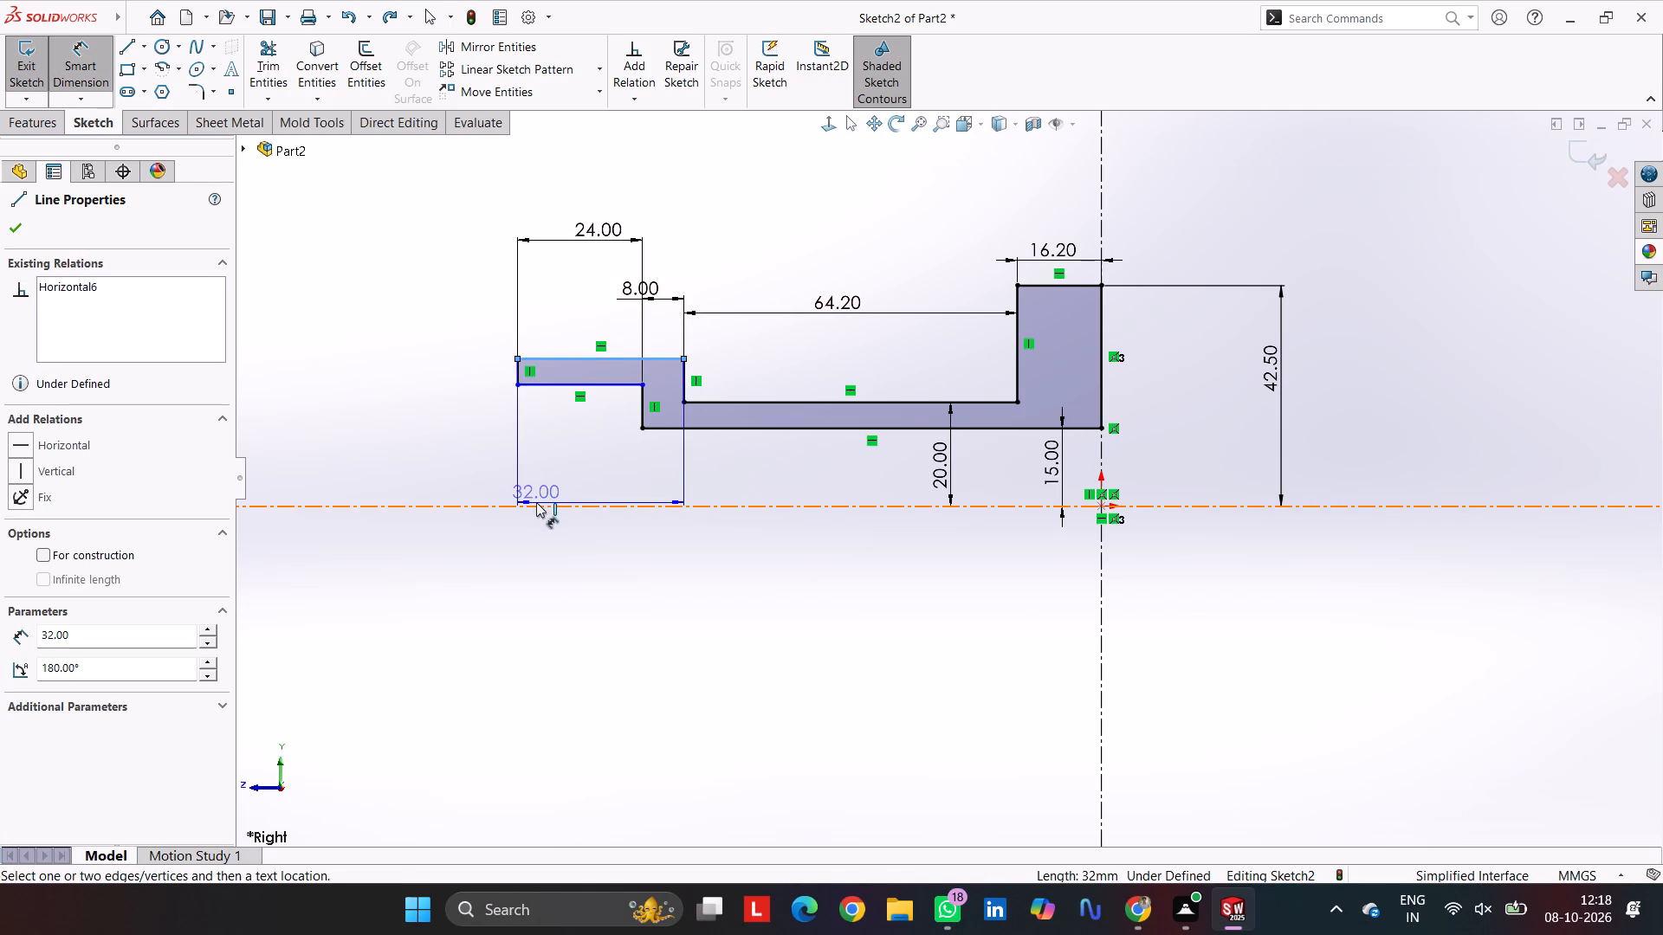
pyautogui.click(540, 505)
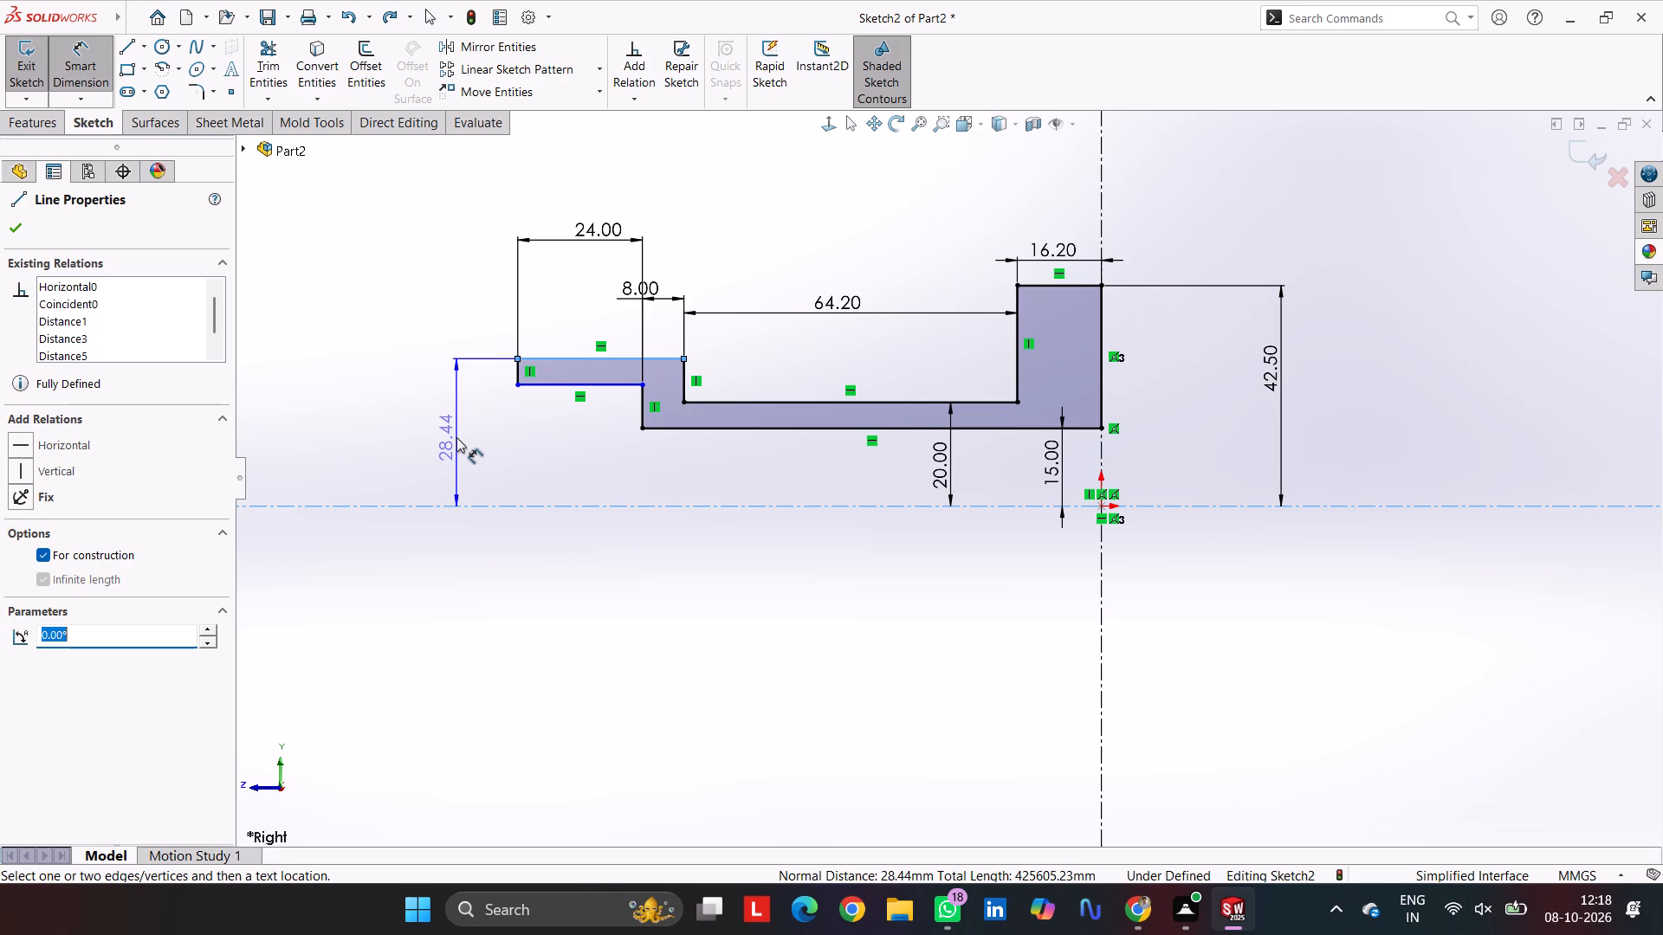
pyautogui.click(456, 437)
pyautogui.write('15')
pyautogui.press('Return')
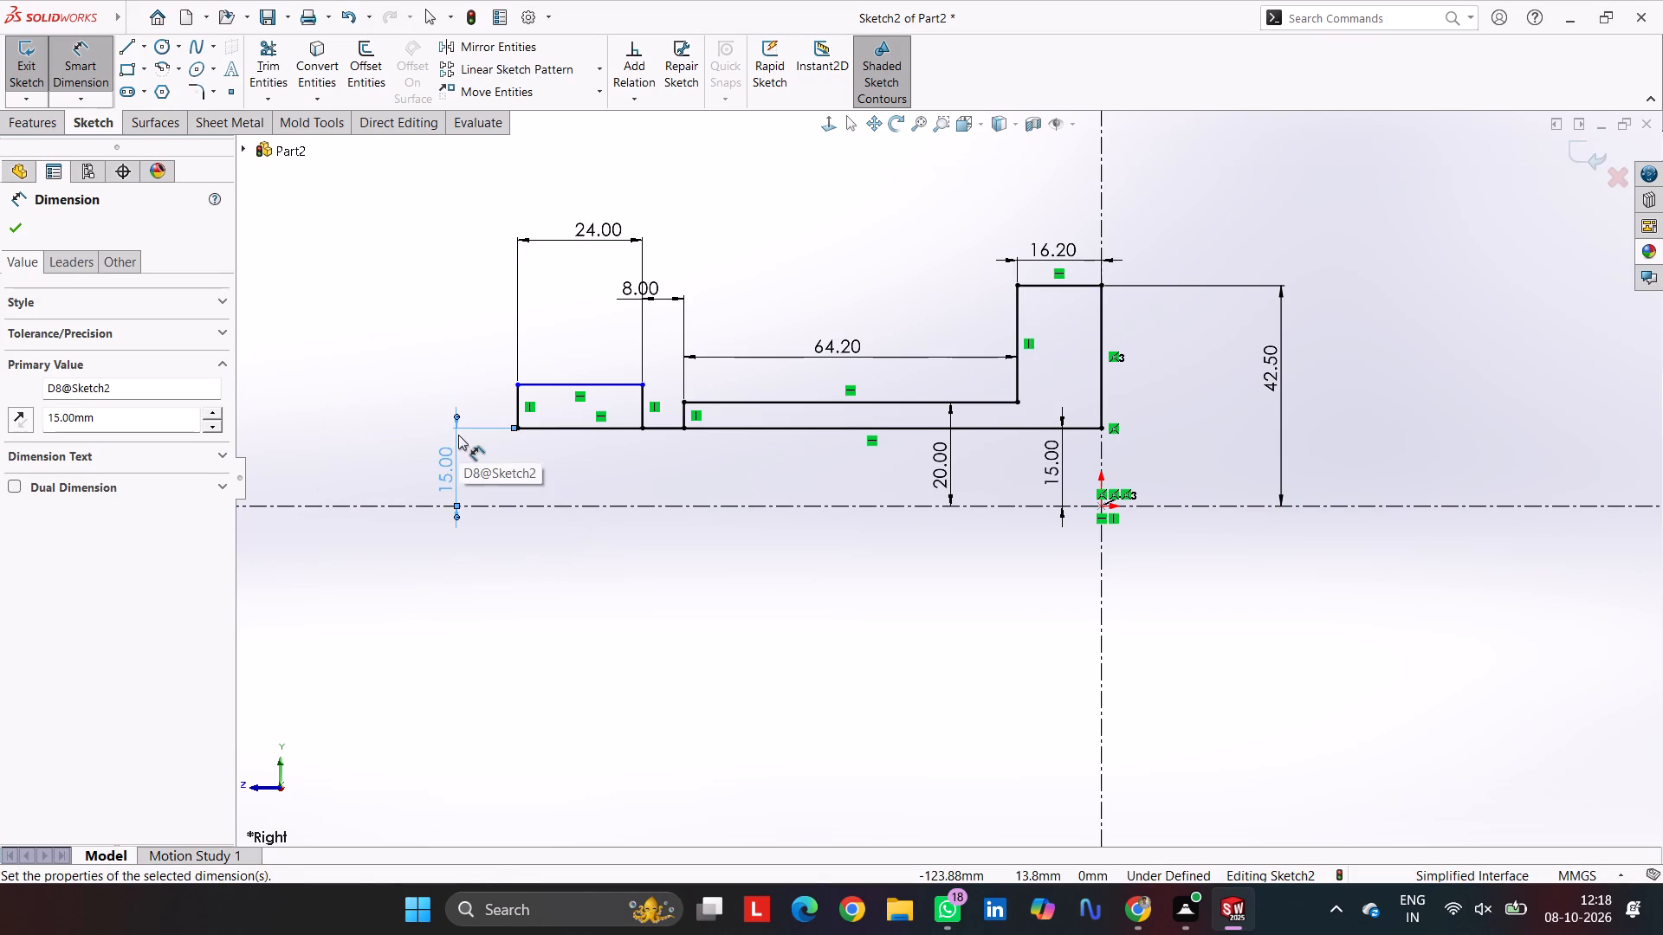
# Undo the last end arm dimension value, and delete the arm's upper-line distance to the horizontal centreline.
pyautogui.hotkey('ctrl', 'x')
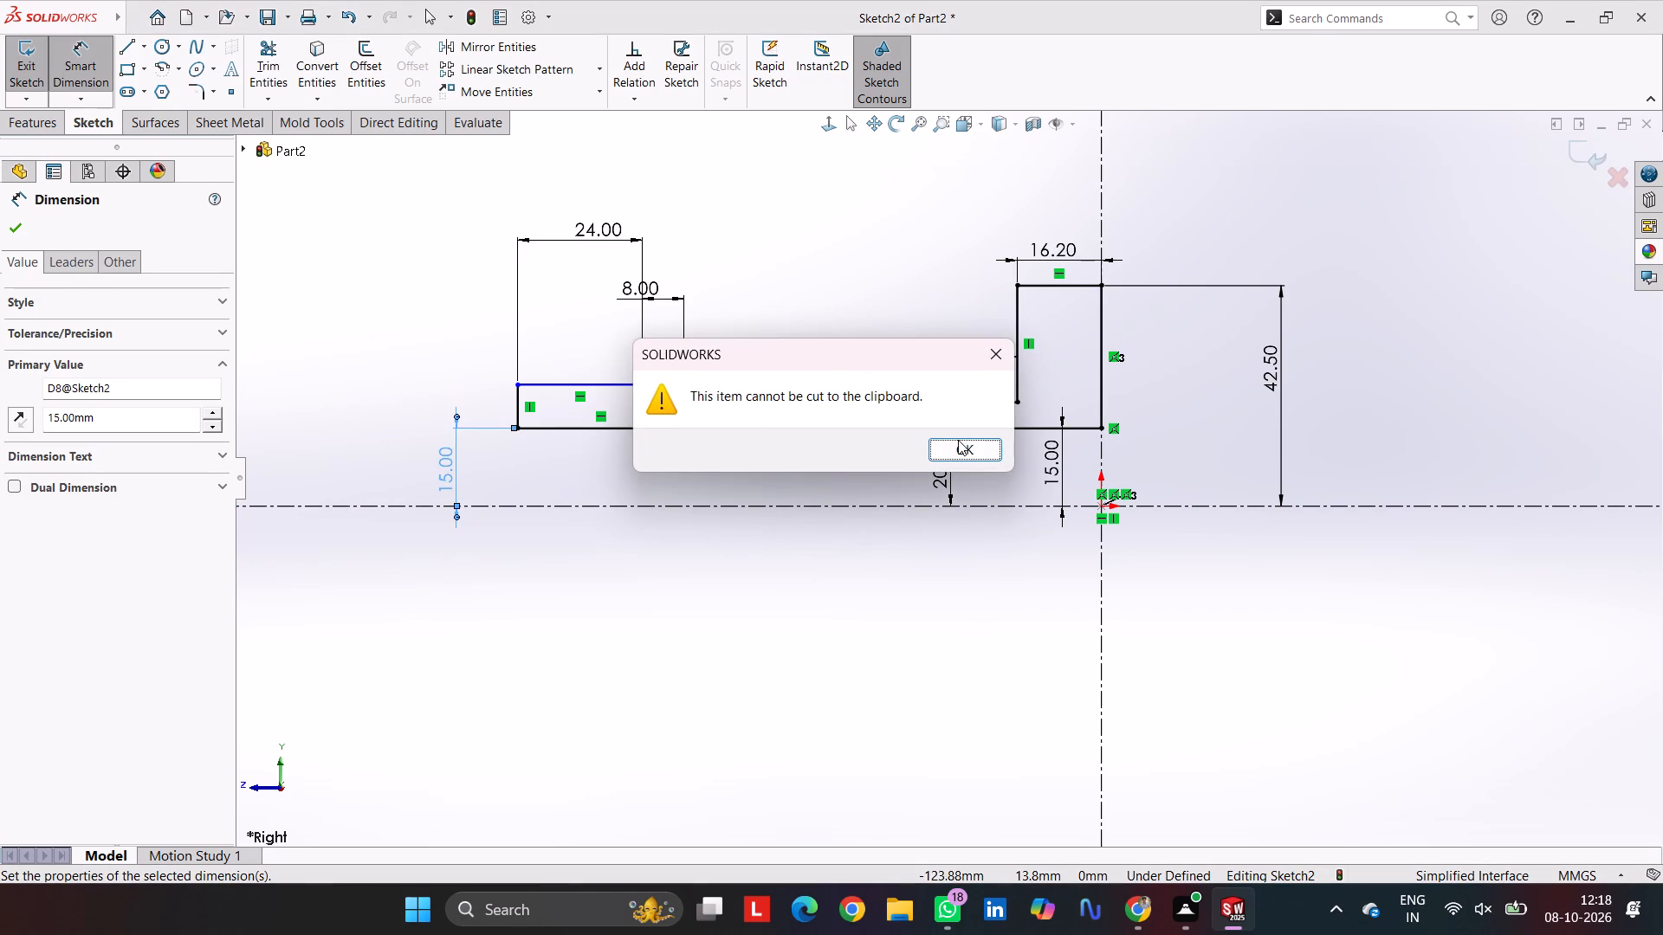
pyautogui.click(958, 444)
pyautogui.hotkey('ctrl', 'z')
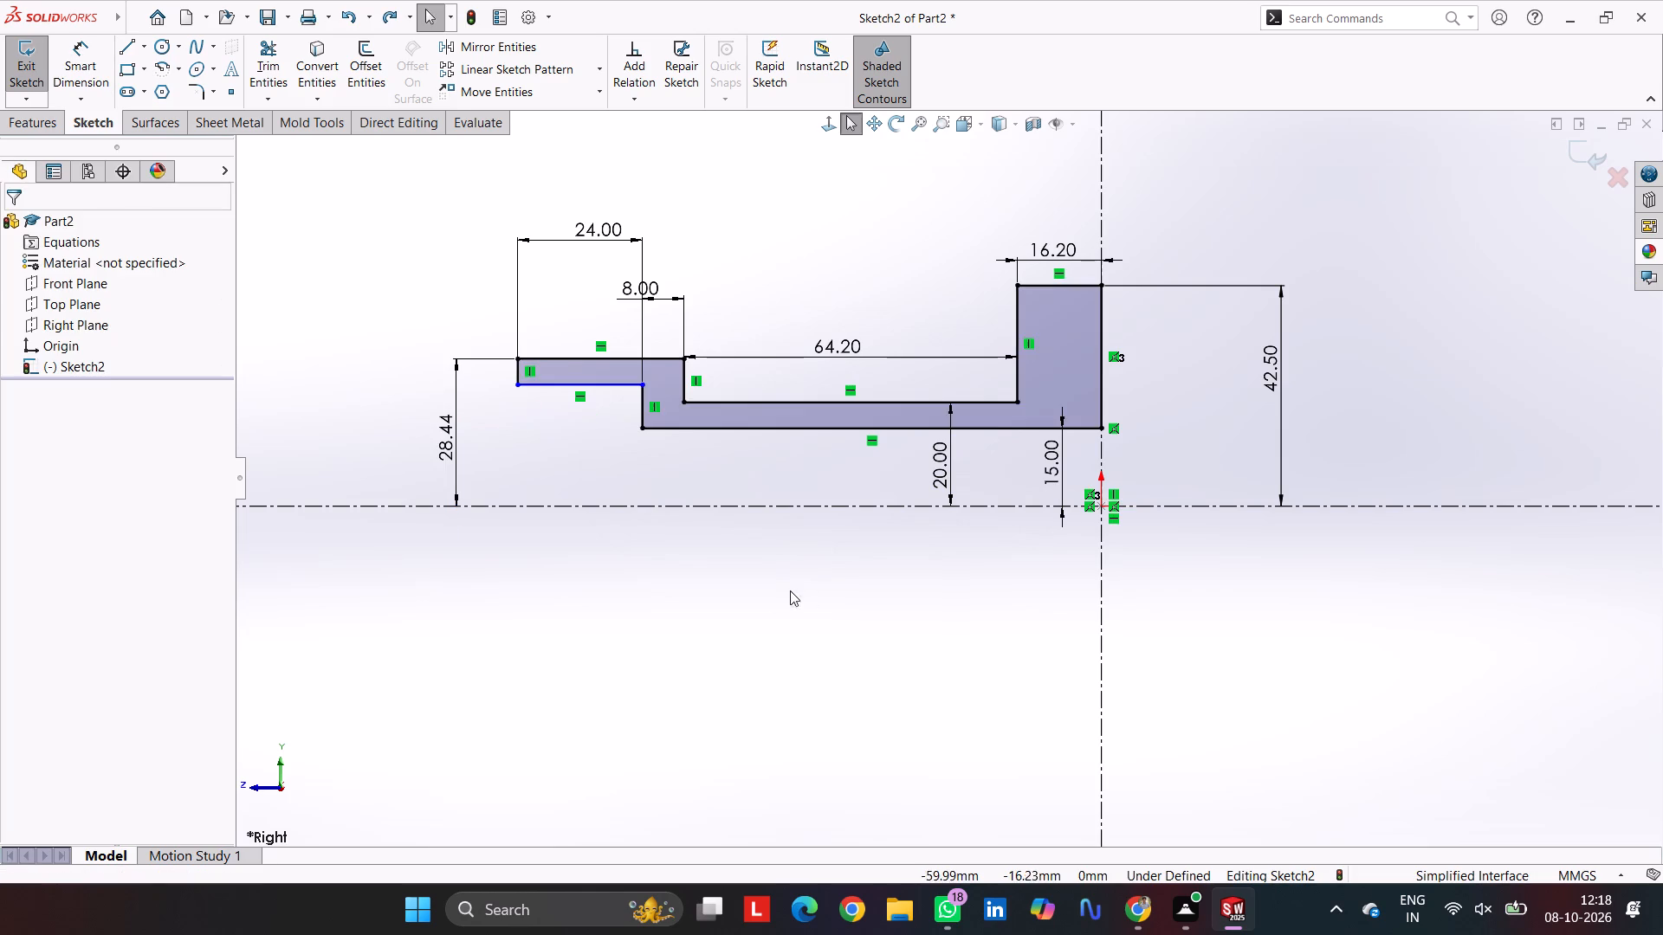
pyautogui.click(447, 432)
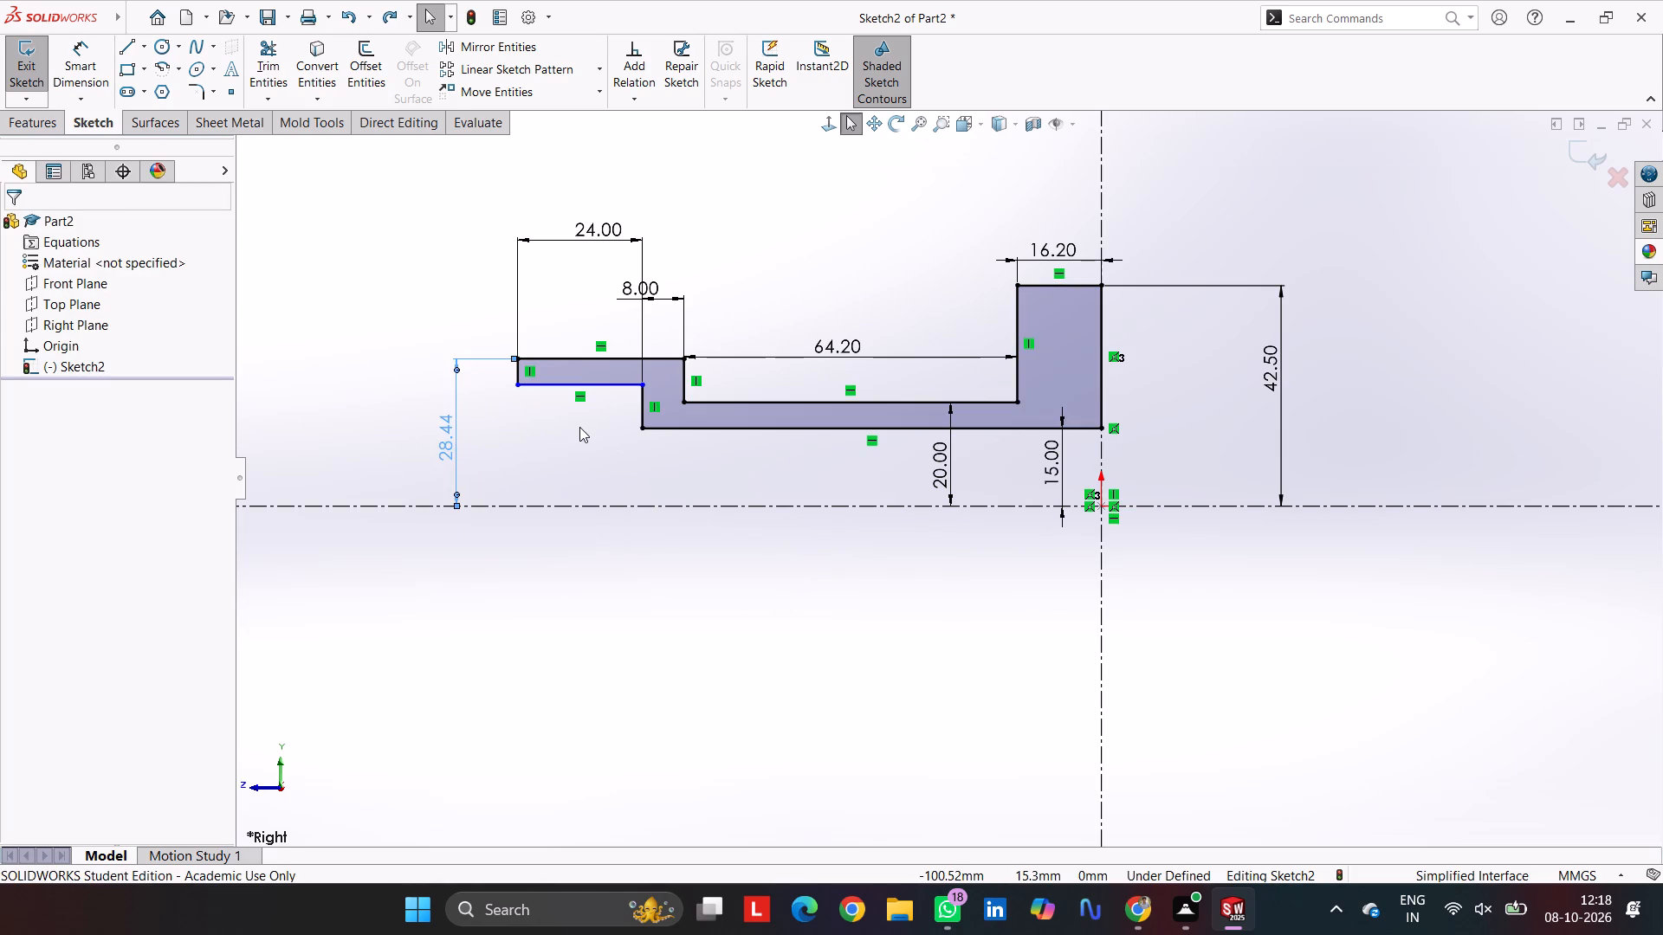
pyautogui.press('Delete')
# Dimension the end arm's lower horizontal line at 20 mm from the horizontal centreline.
pyautogui.click(96, 45)
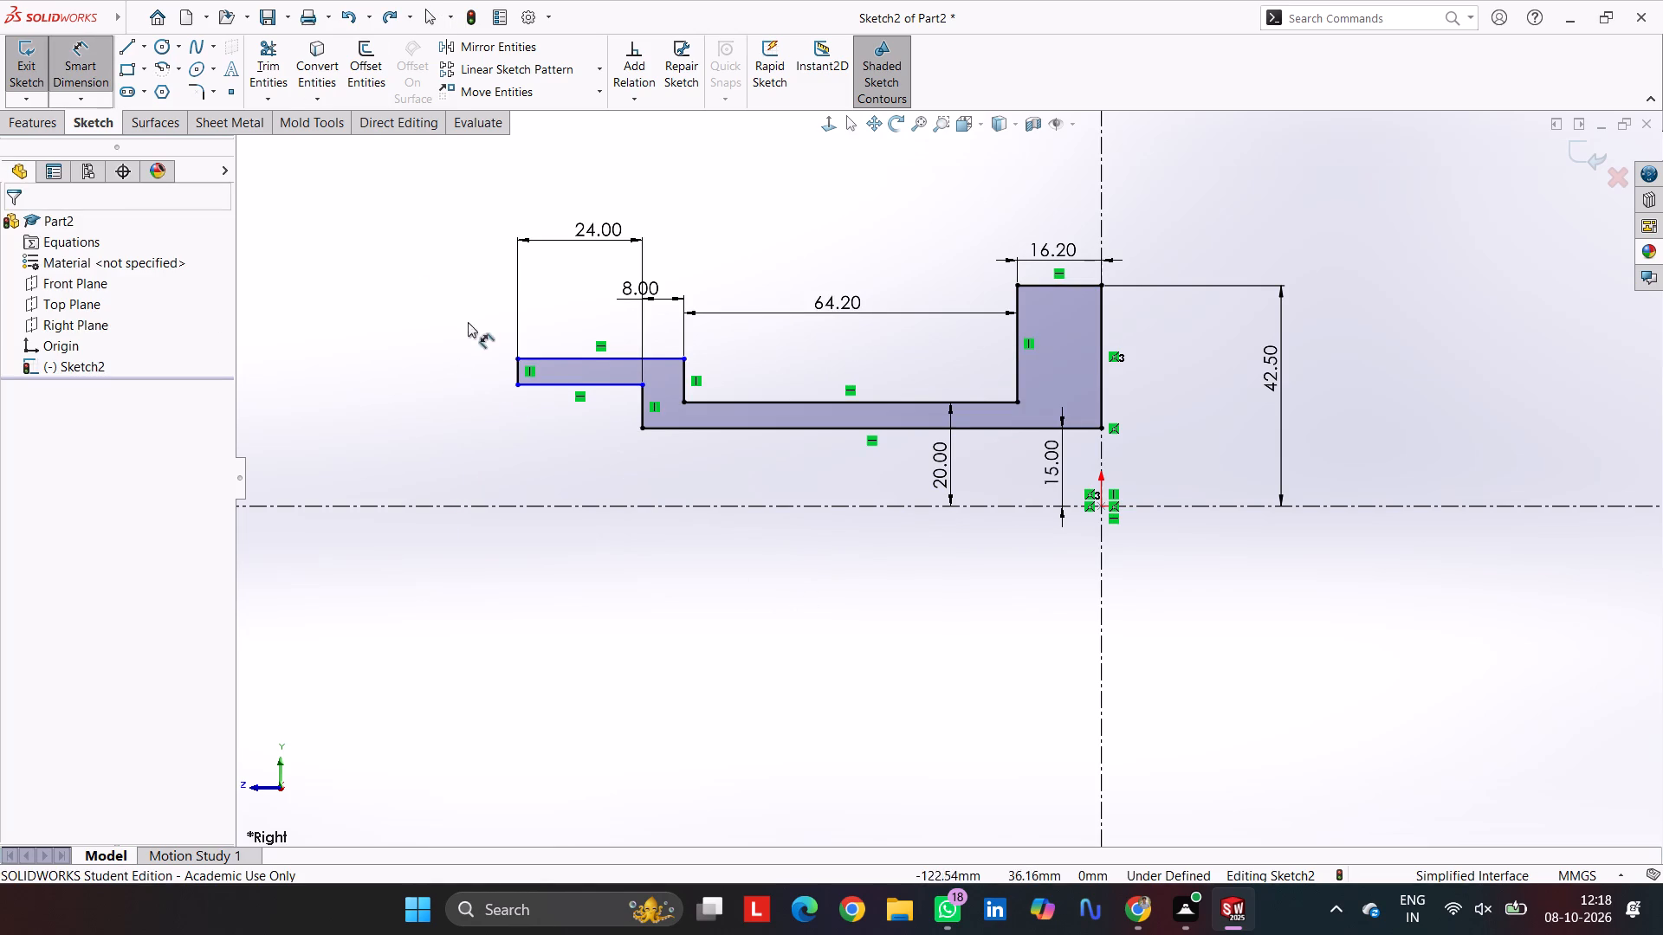
pyautogui.click(566, 385)
pyautogui.click(558, 506)
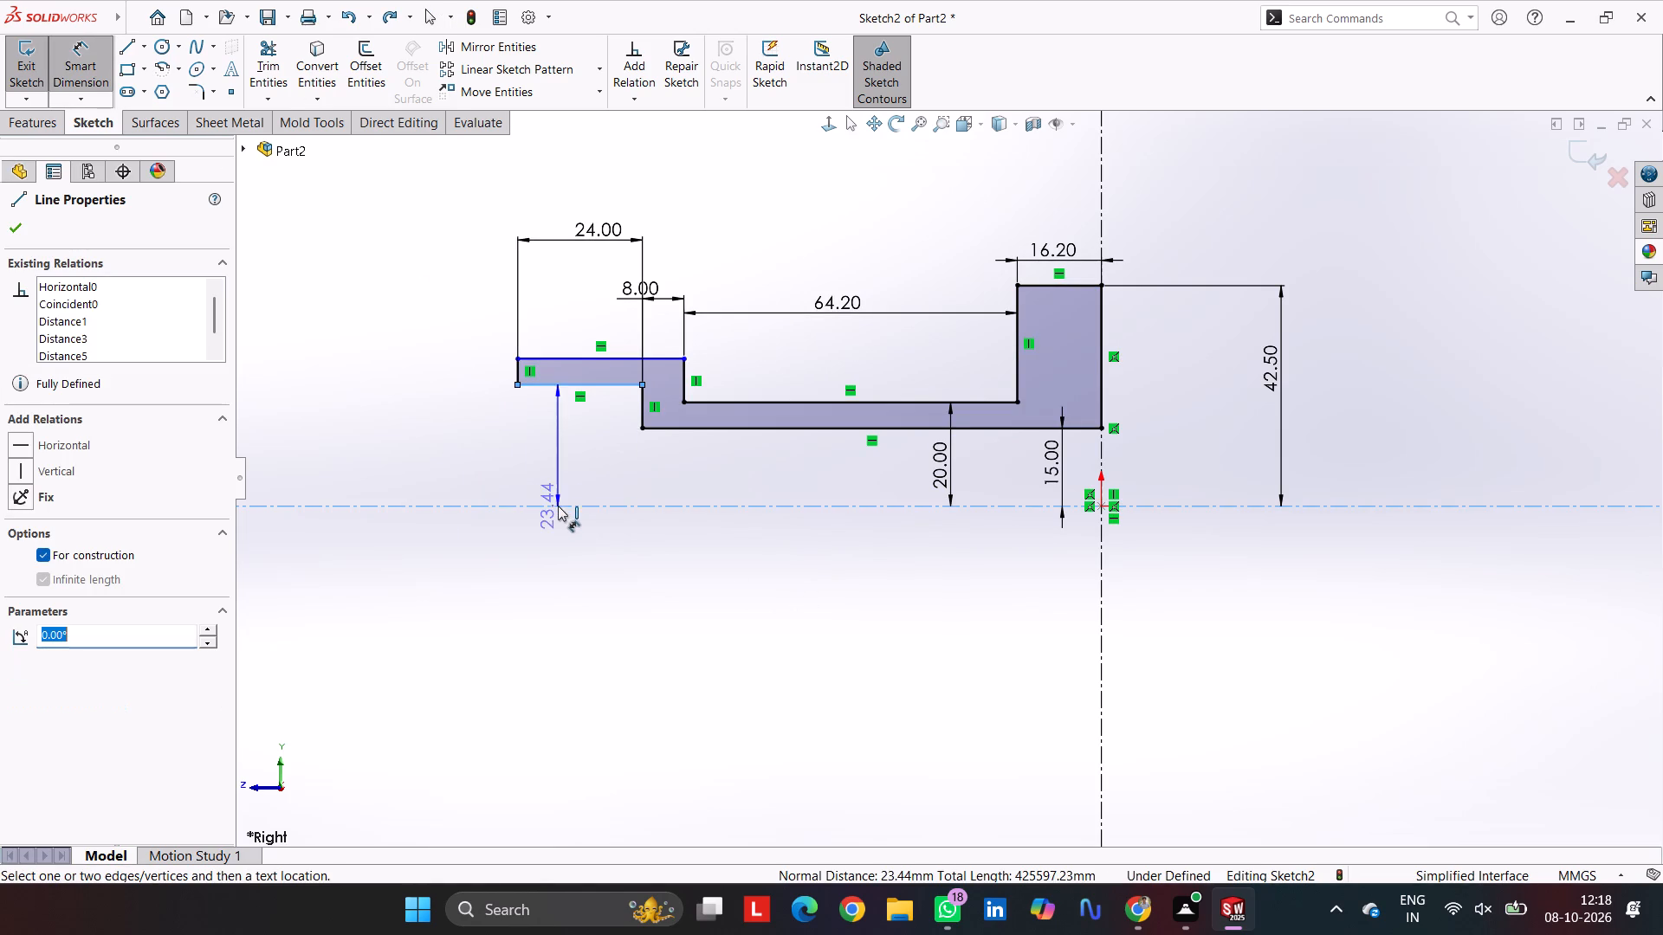
pyautogui.click(476, 463)
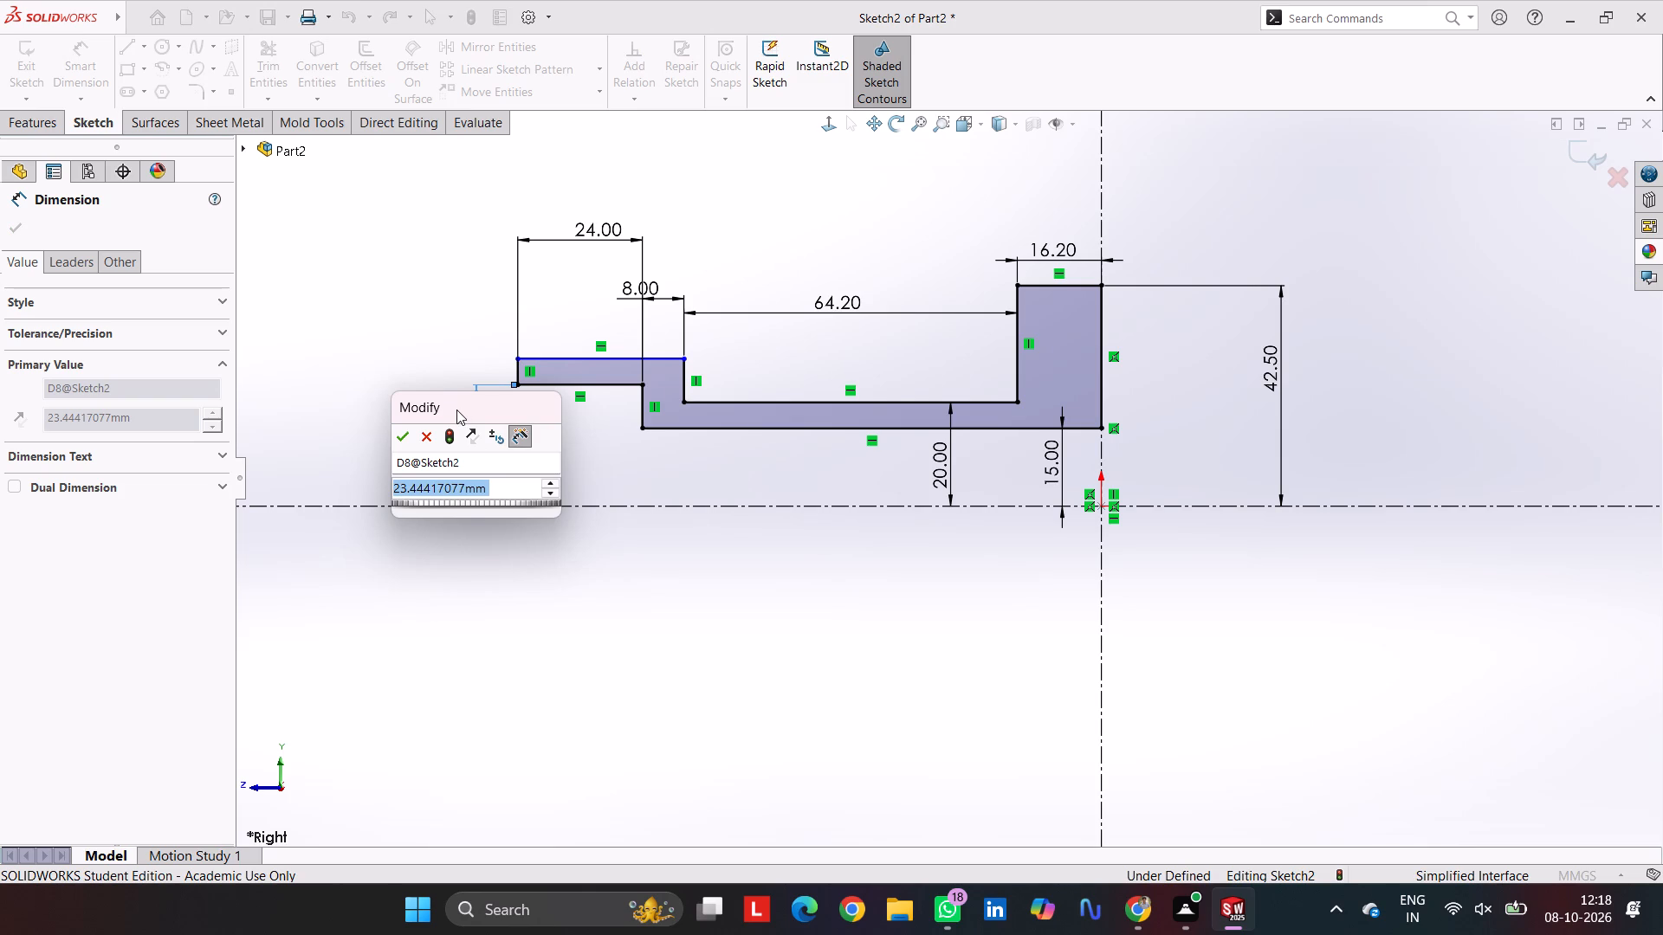
pyautogui.write('20')
pyautogui.press('Return')
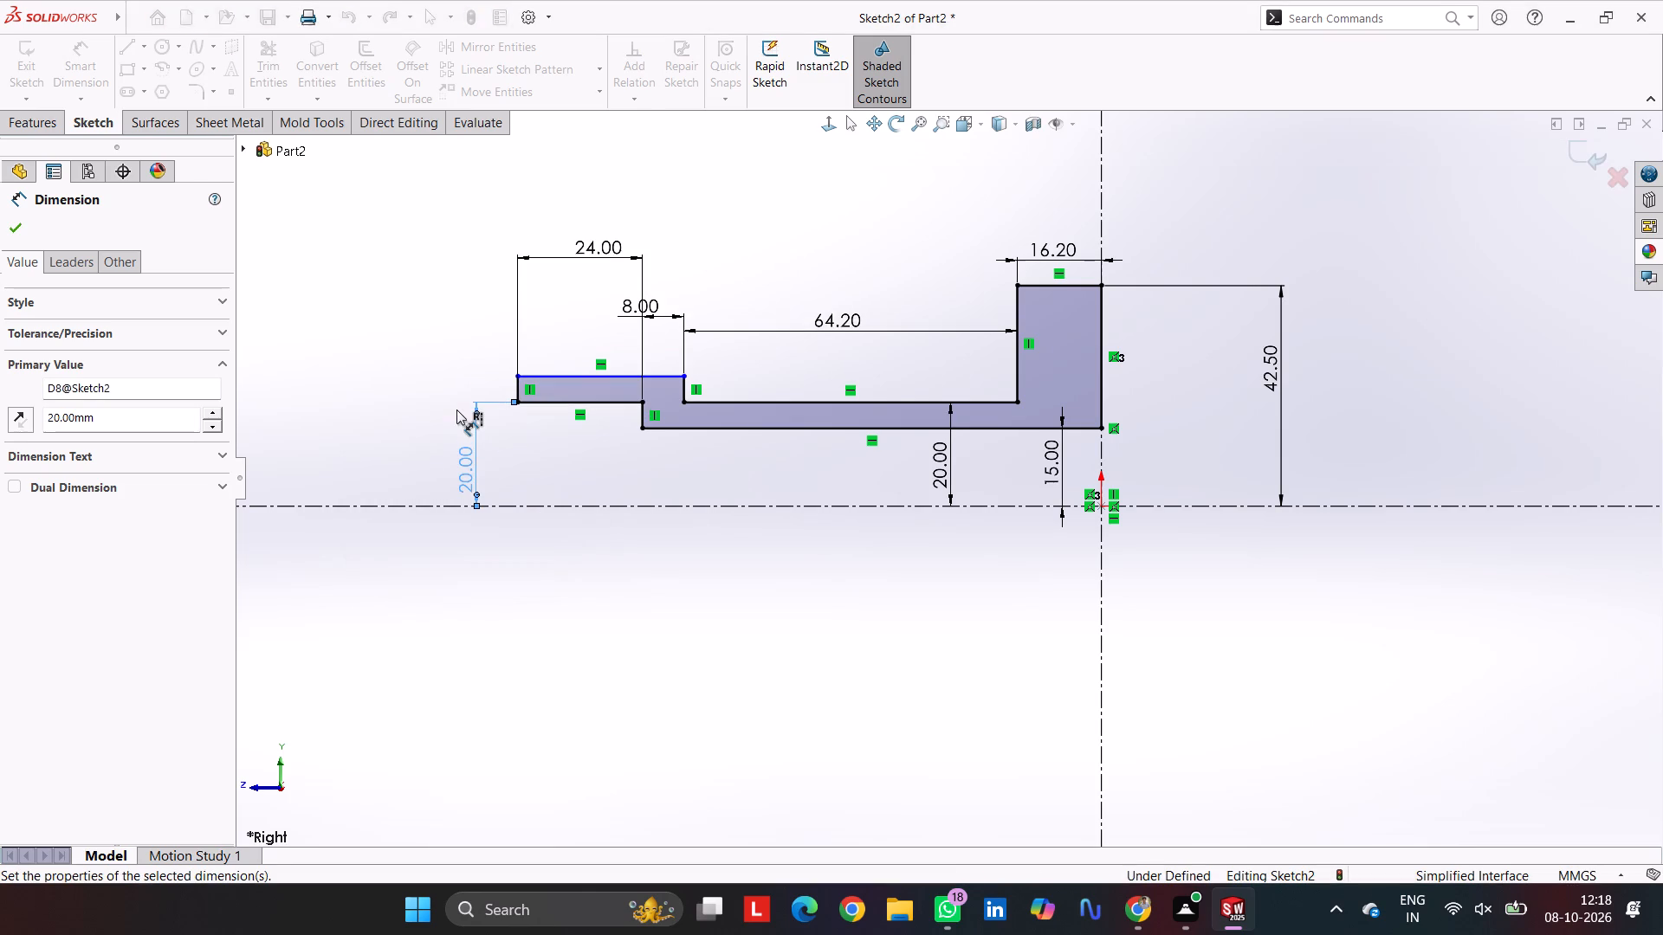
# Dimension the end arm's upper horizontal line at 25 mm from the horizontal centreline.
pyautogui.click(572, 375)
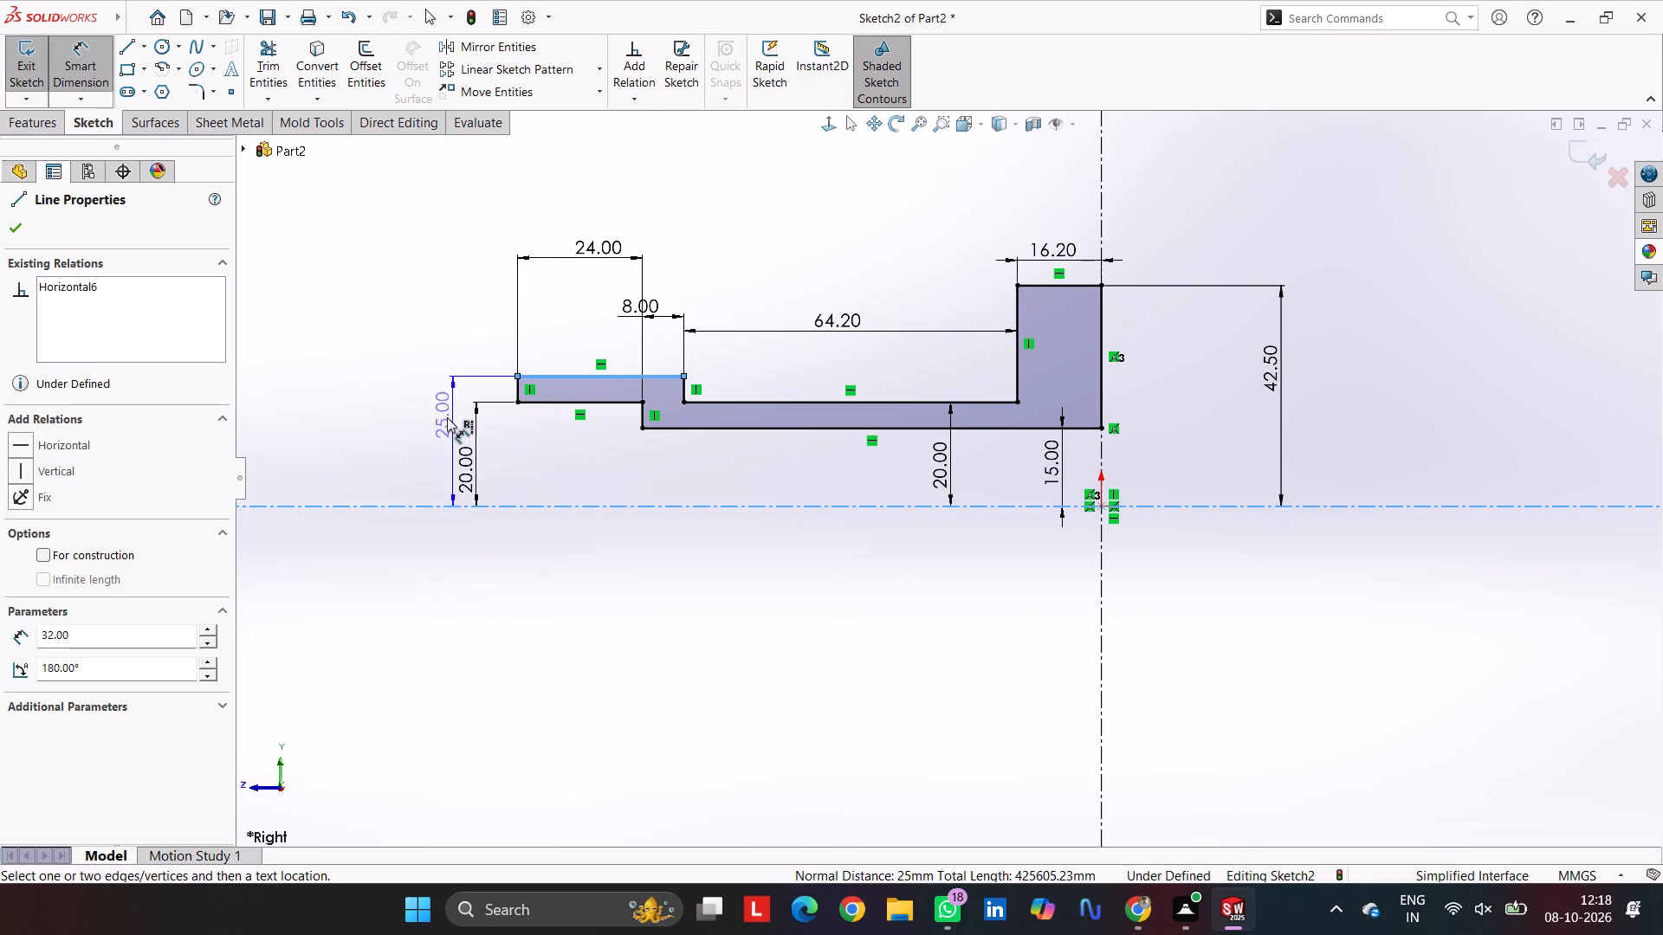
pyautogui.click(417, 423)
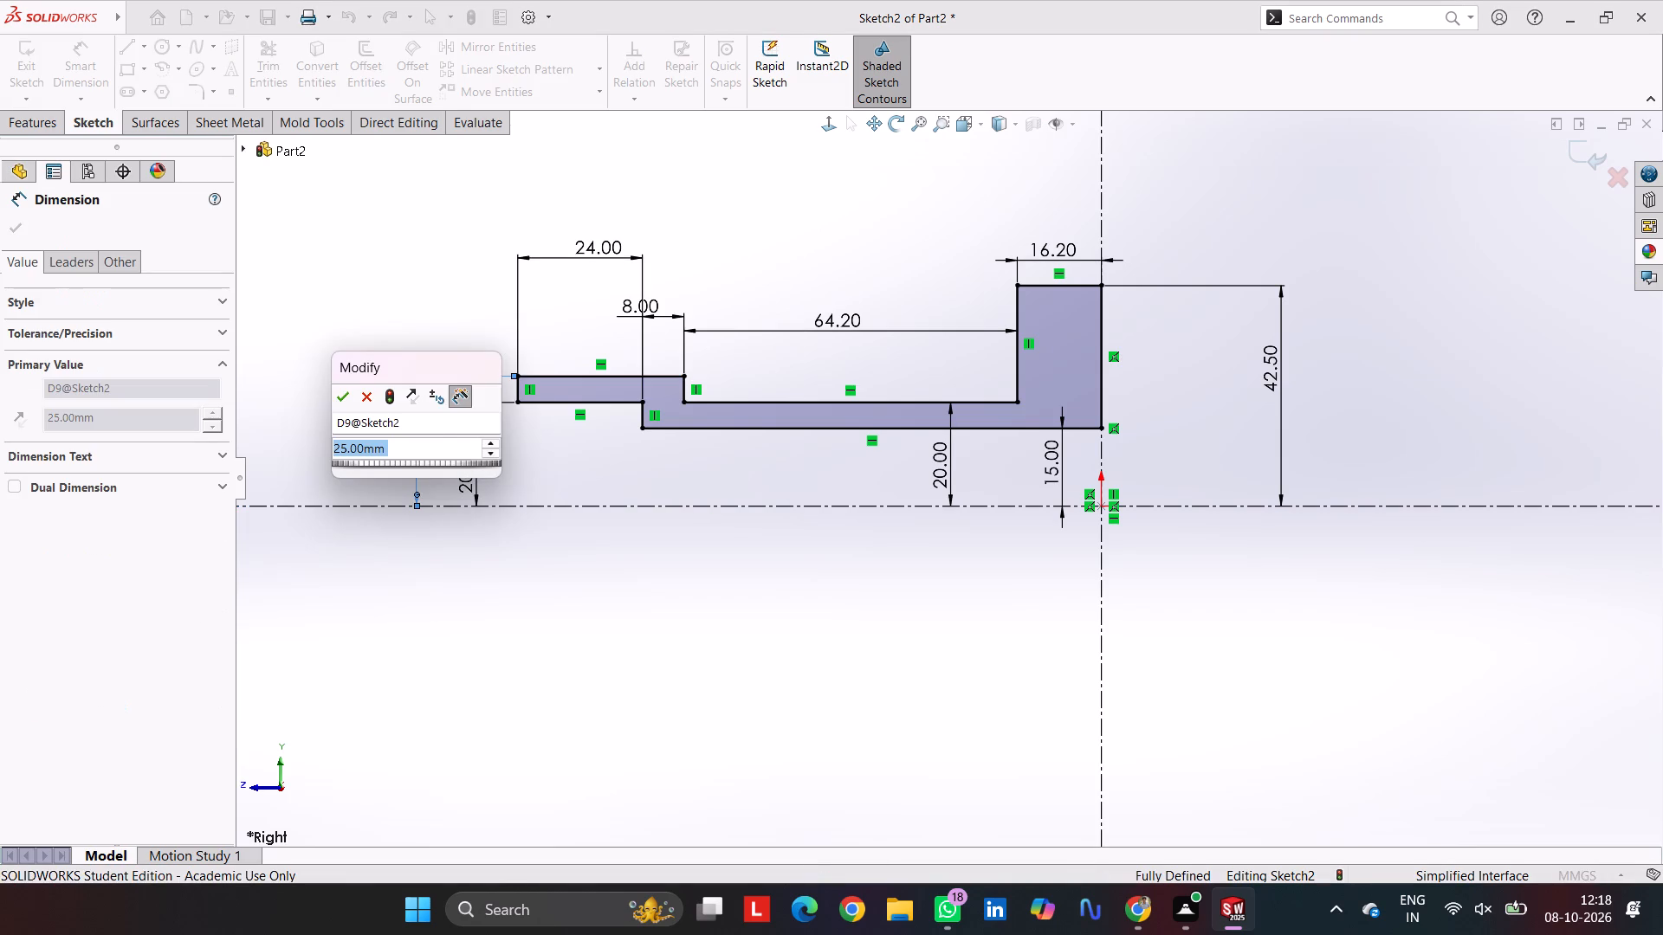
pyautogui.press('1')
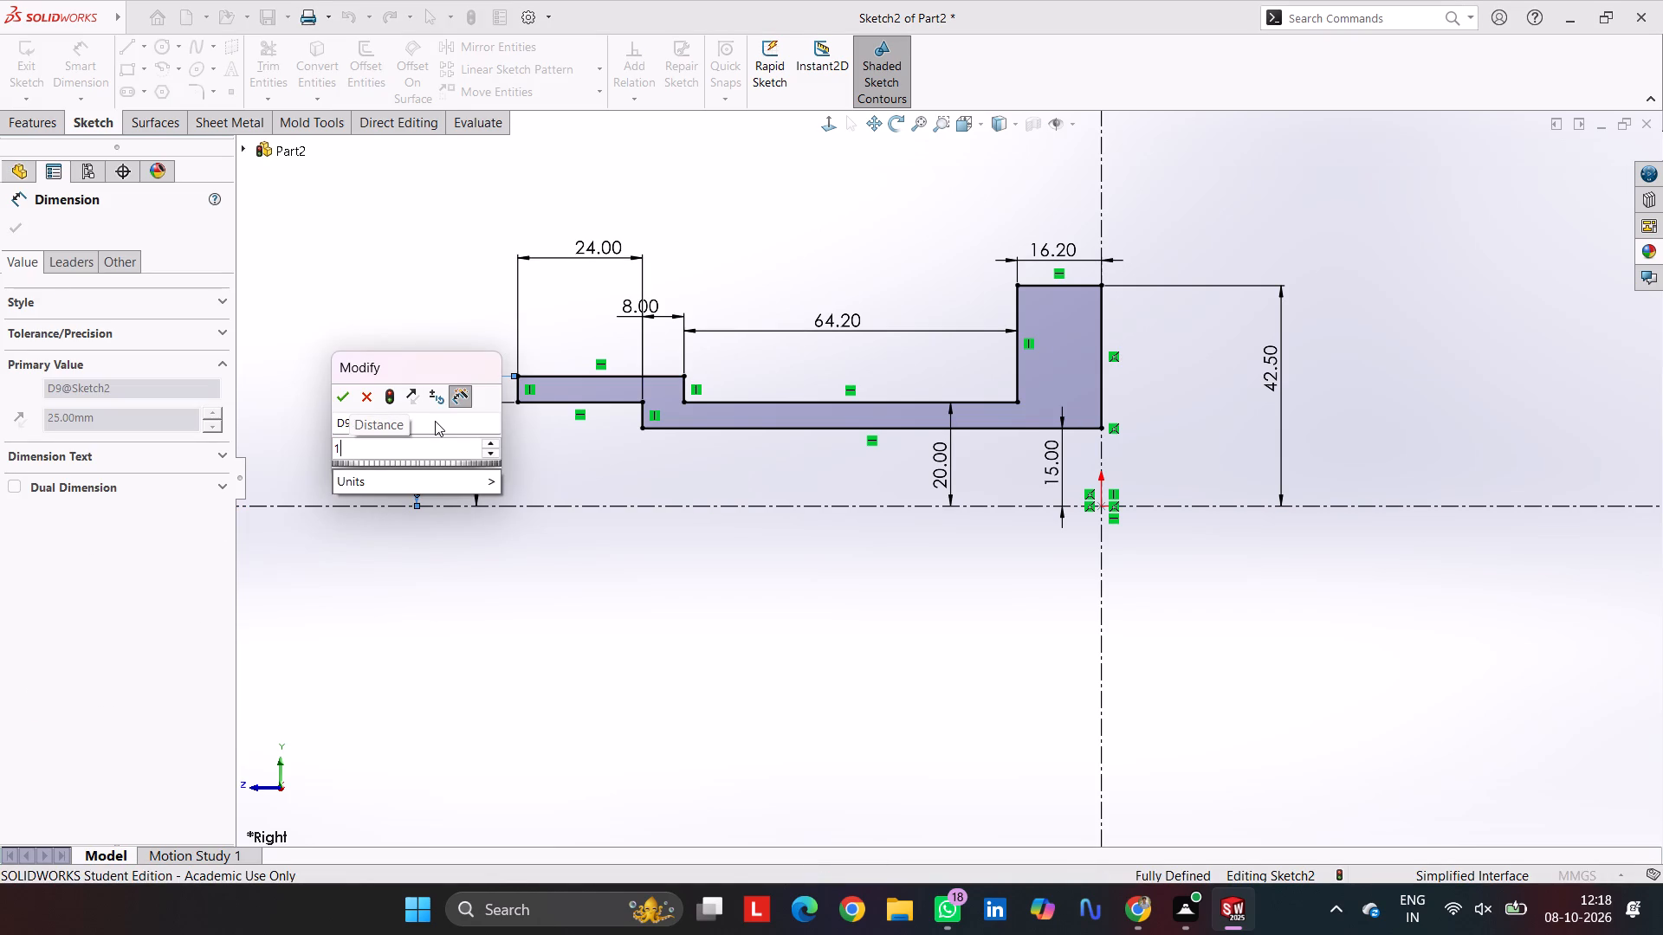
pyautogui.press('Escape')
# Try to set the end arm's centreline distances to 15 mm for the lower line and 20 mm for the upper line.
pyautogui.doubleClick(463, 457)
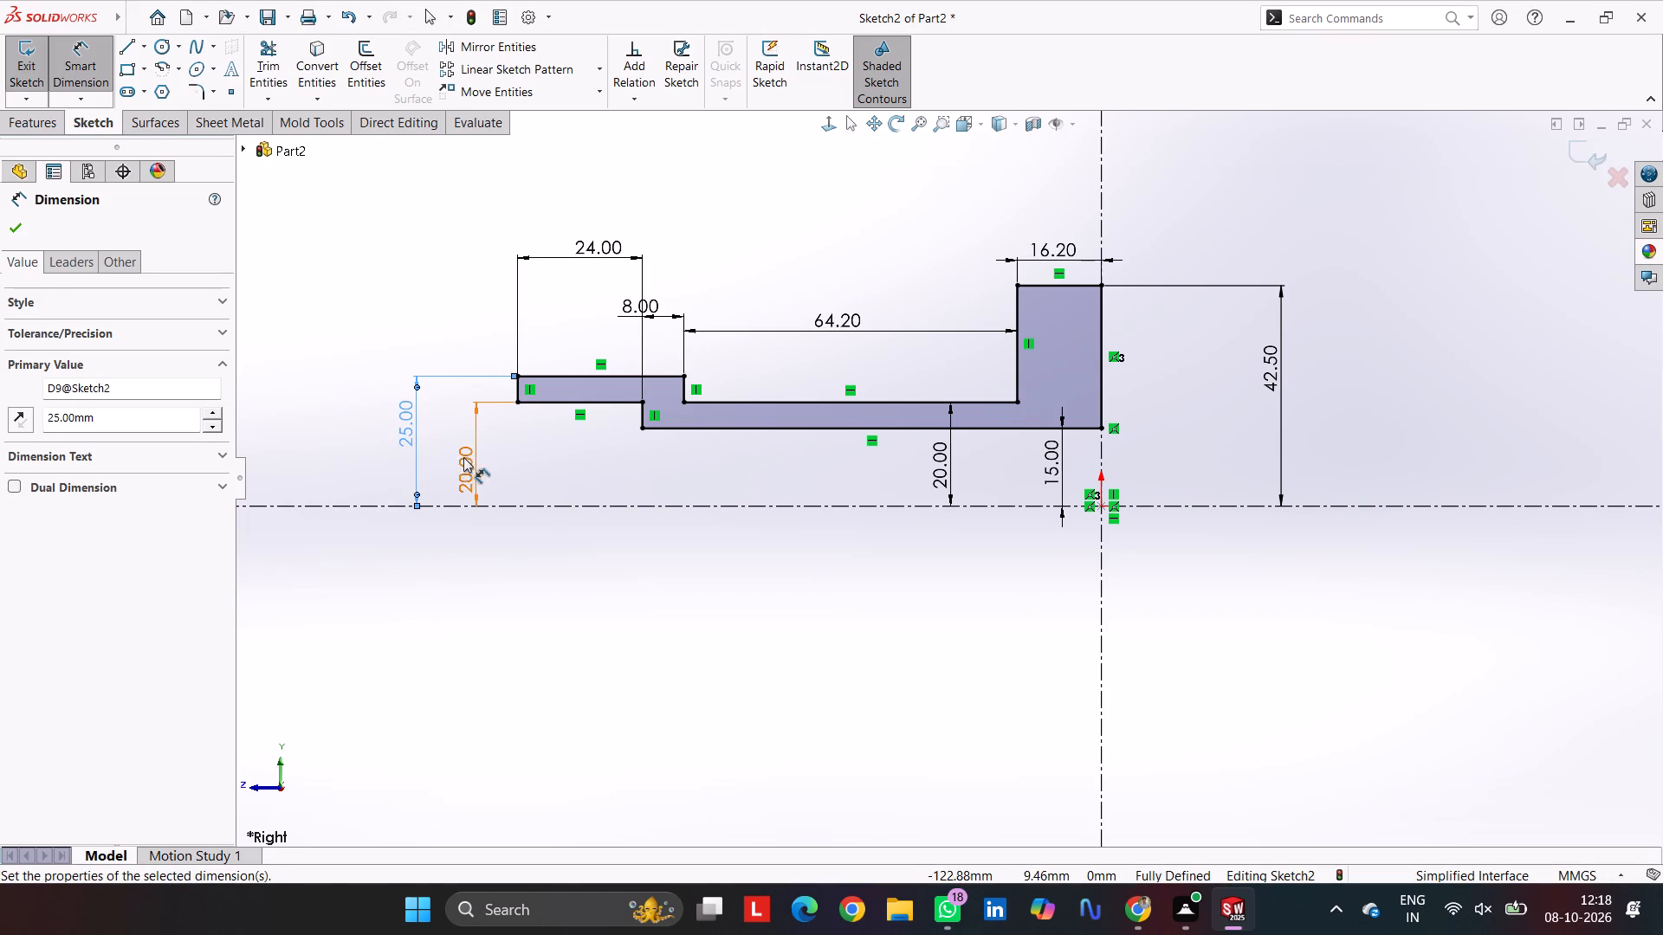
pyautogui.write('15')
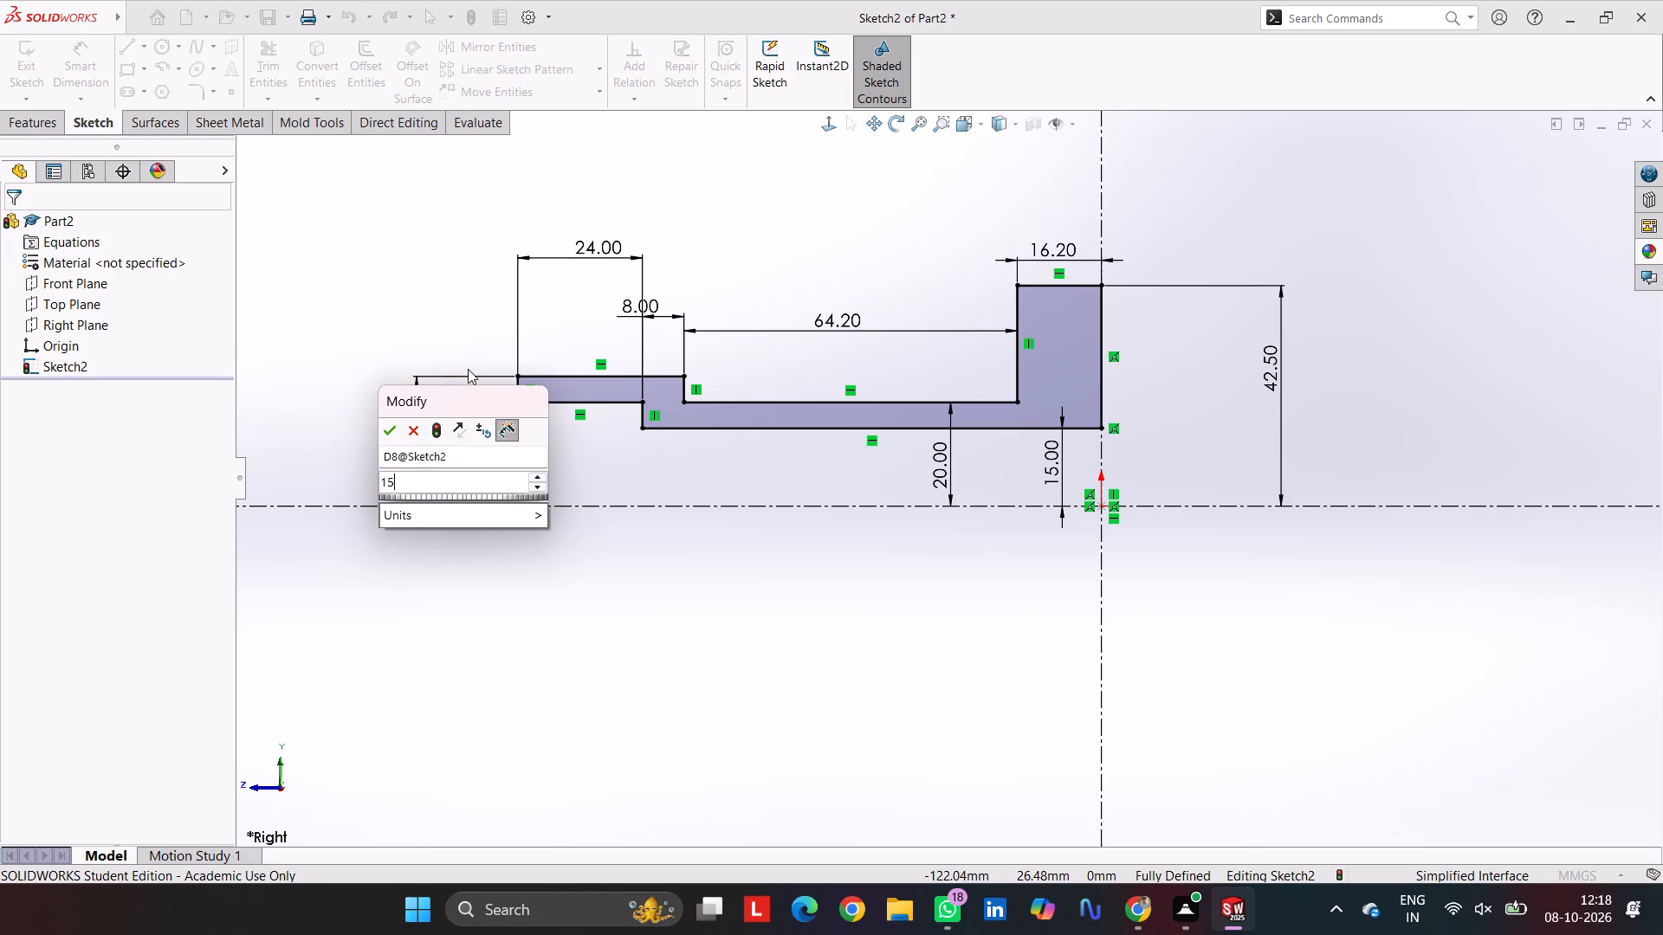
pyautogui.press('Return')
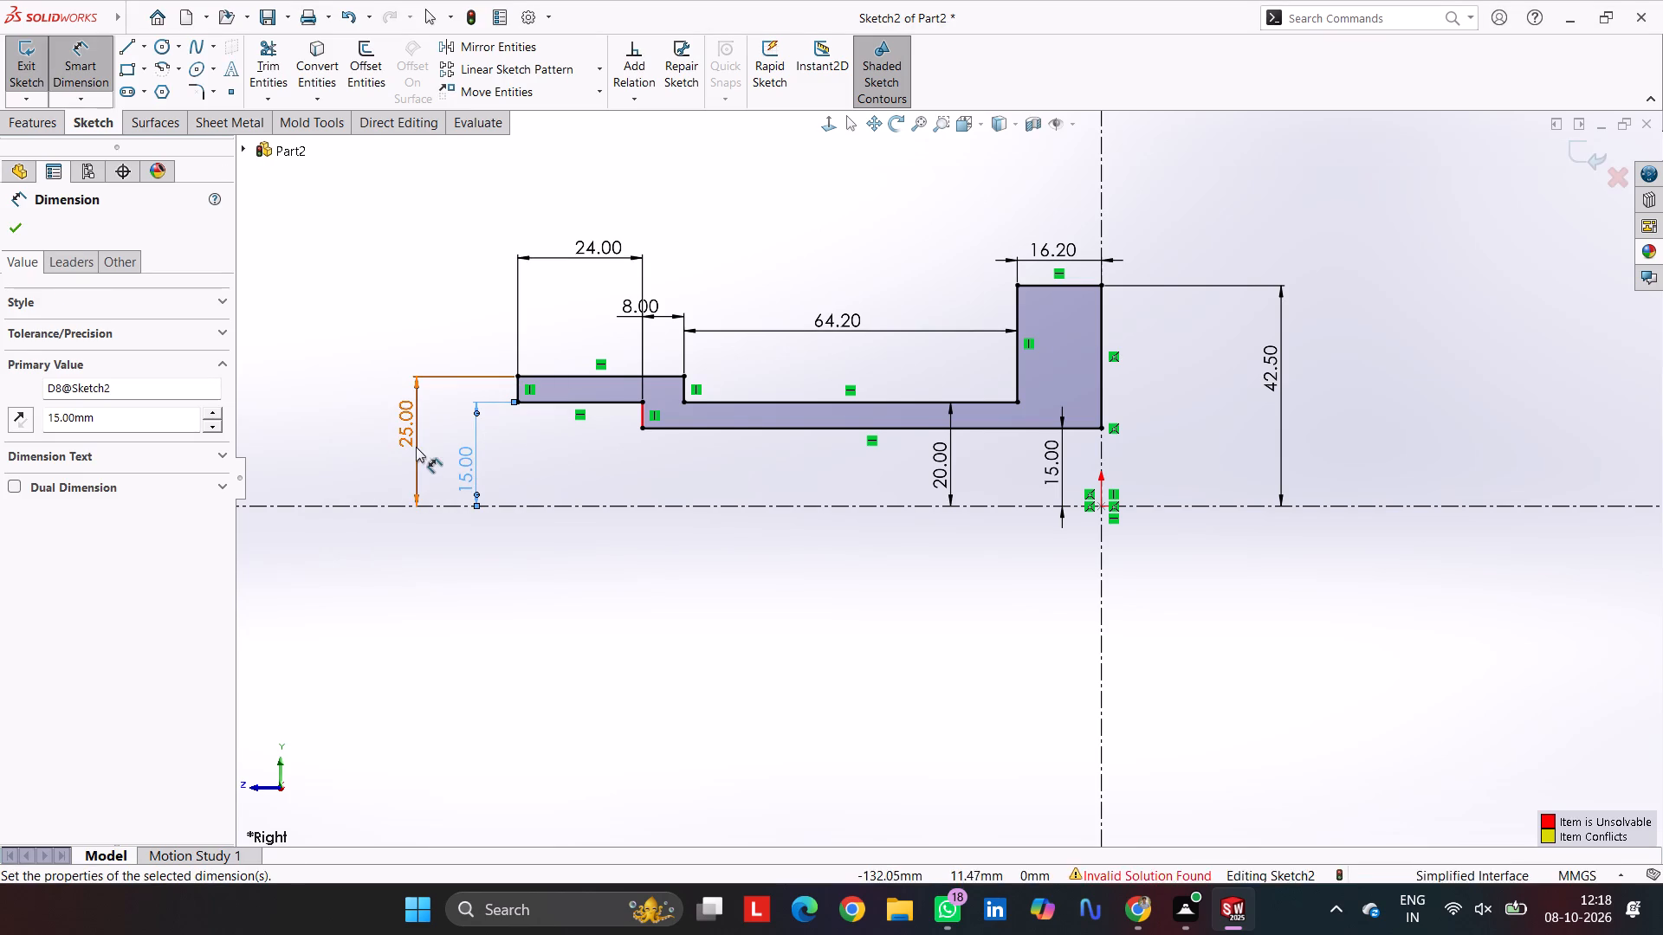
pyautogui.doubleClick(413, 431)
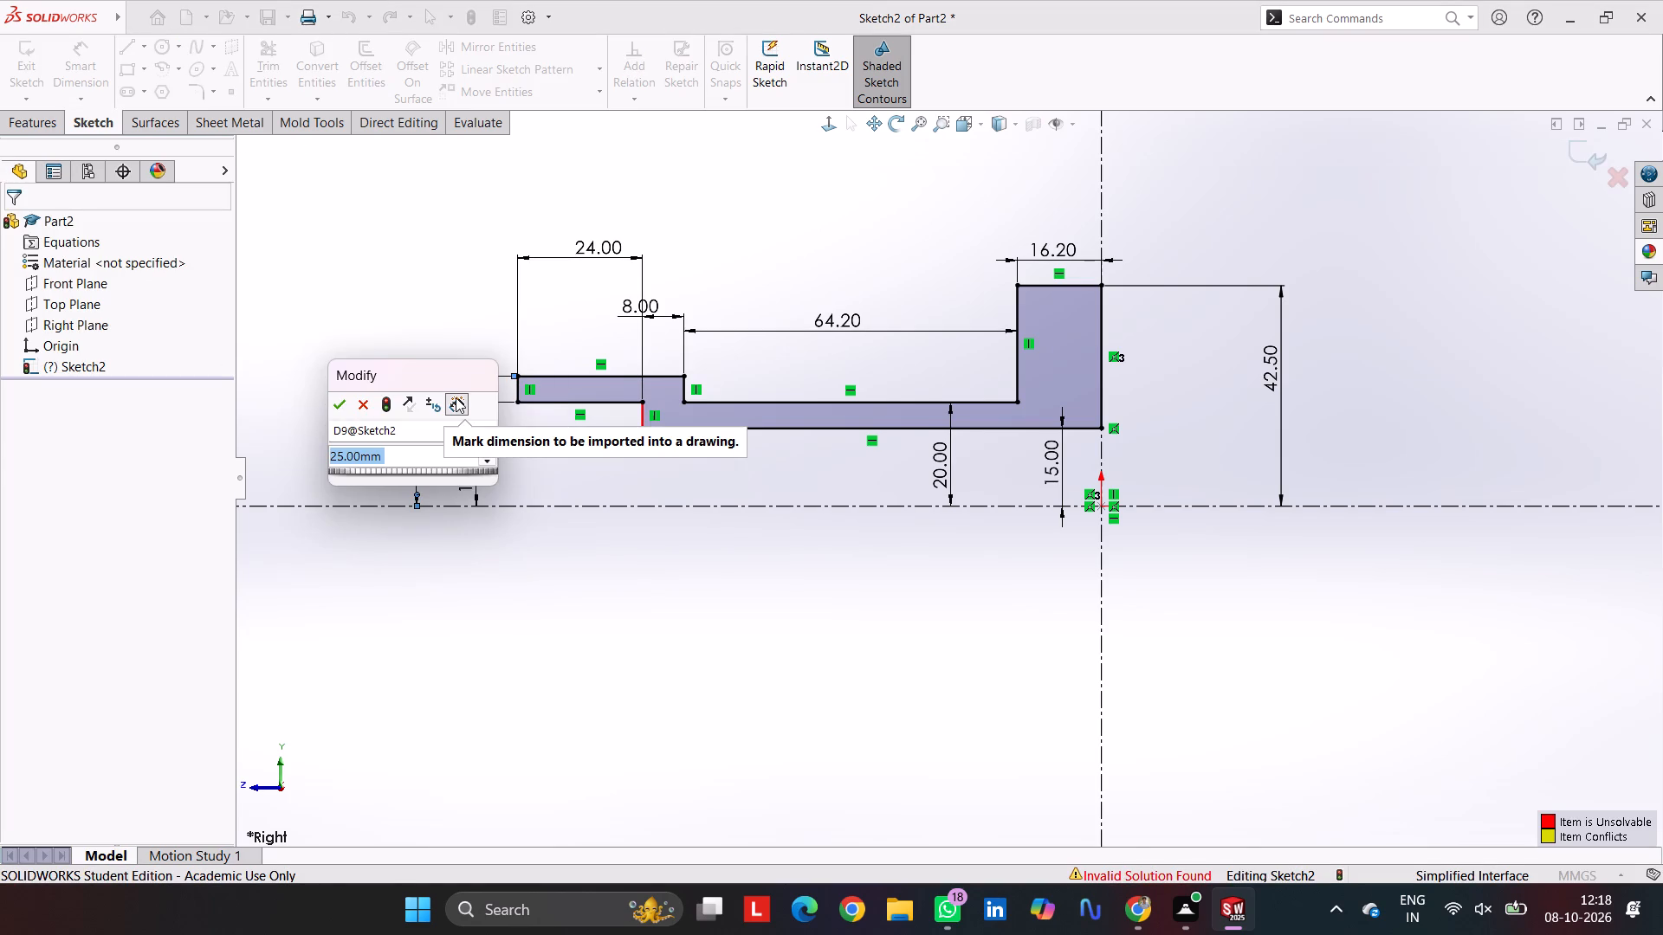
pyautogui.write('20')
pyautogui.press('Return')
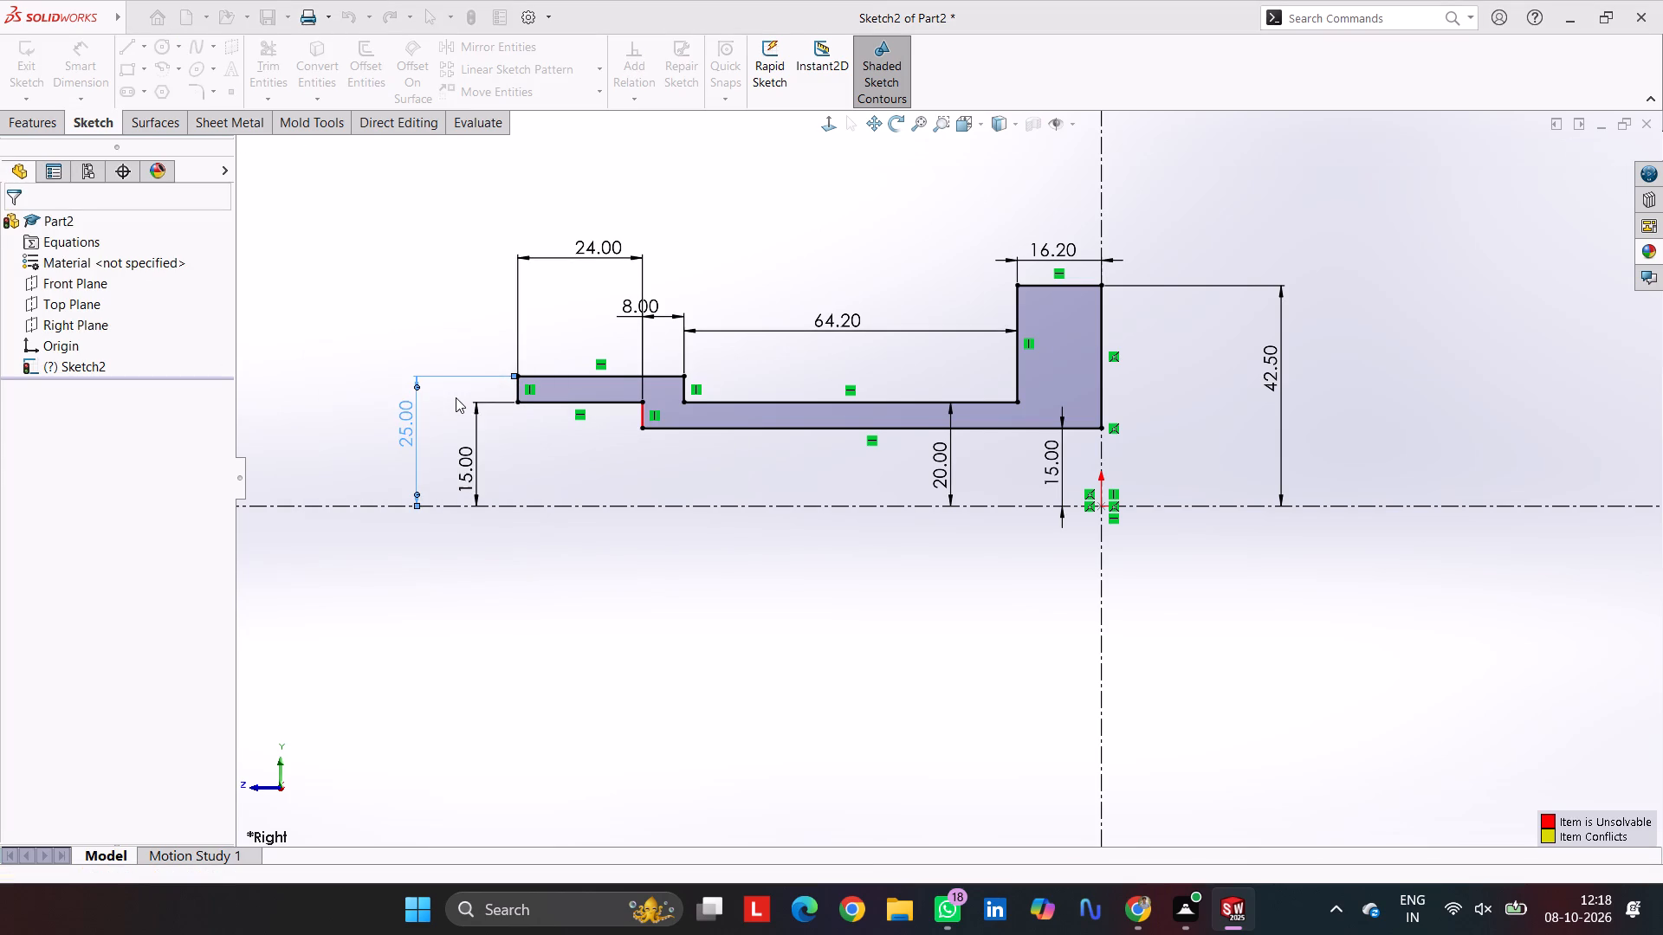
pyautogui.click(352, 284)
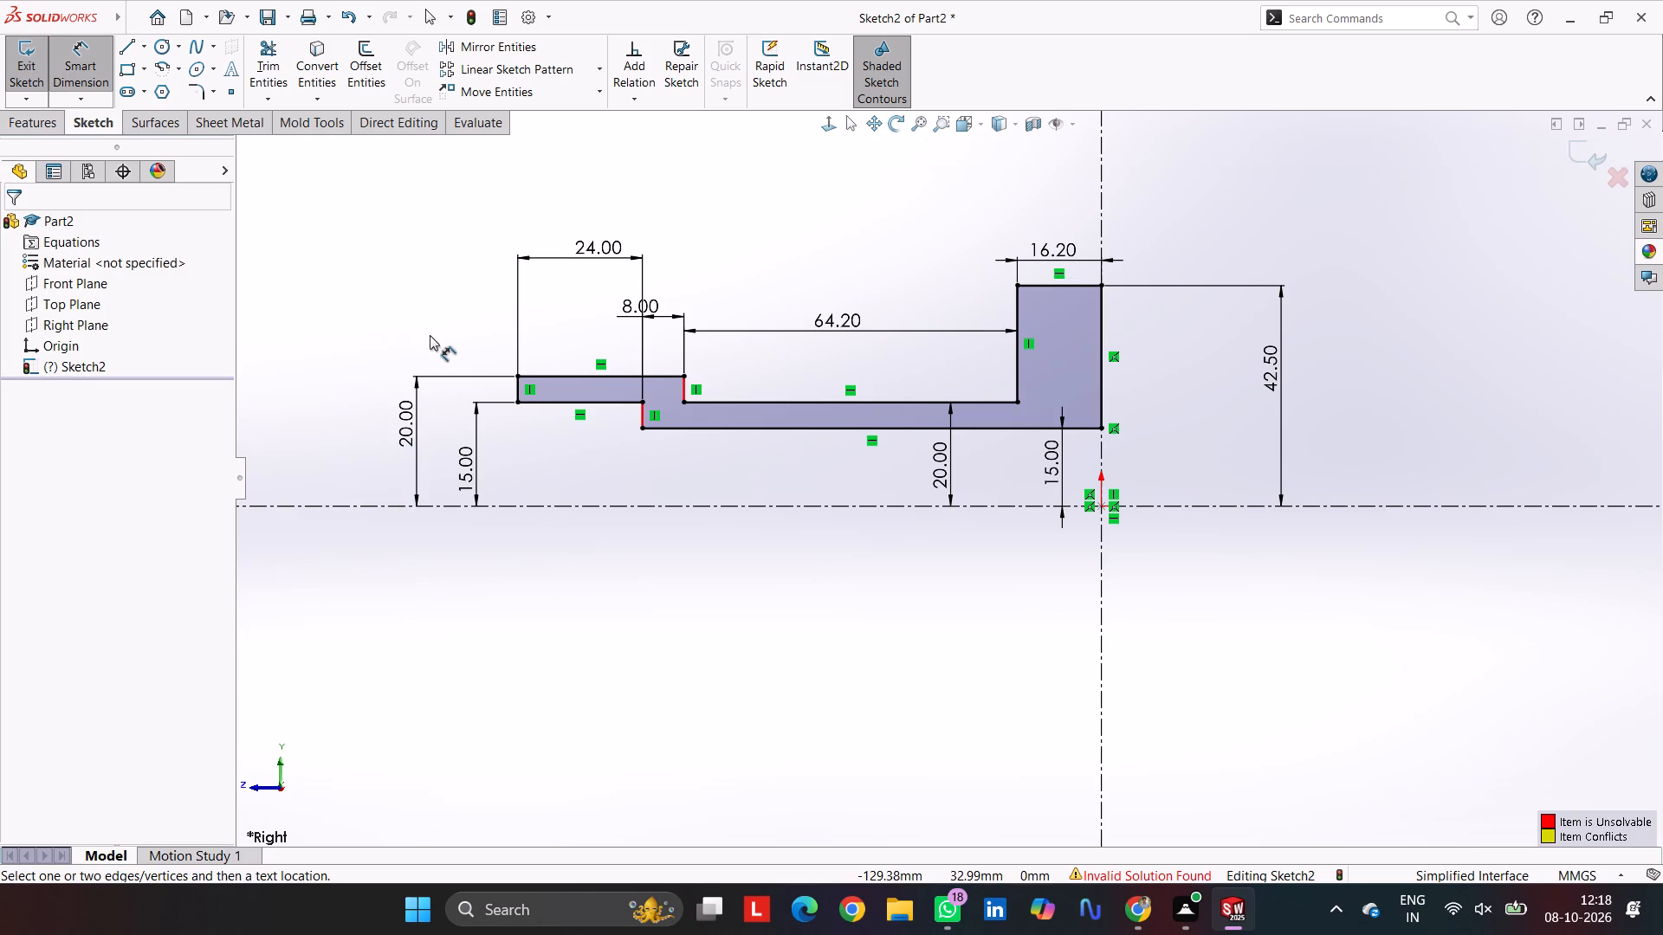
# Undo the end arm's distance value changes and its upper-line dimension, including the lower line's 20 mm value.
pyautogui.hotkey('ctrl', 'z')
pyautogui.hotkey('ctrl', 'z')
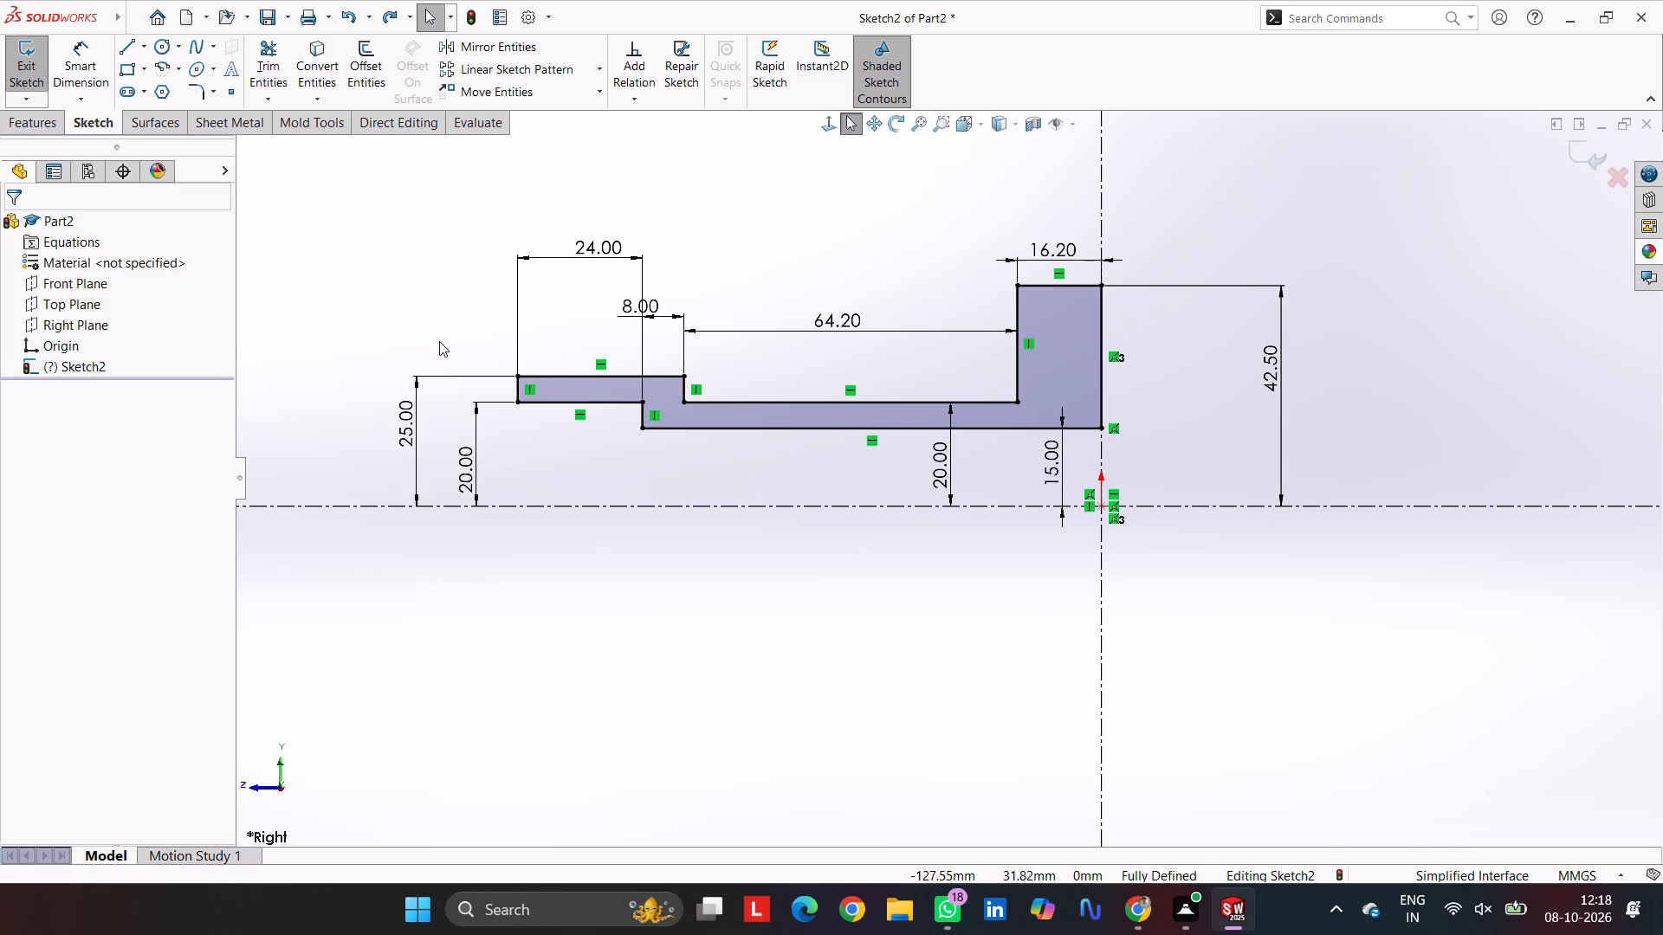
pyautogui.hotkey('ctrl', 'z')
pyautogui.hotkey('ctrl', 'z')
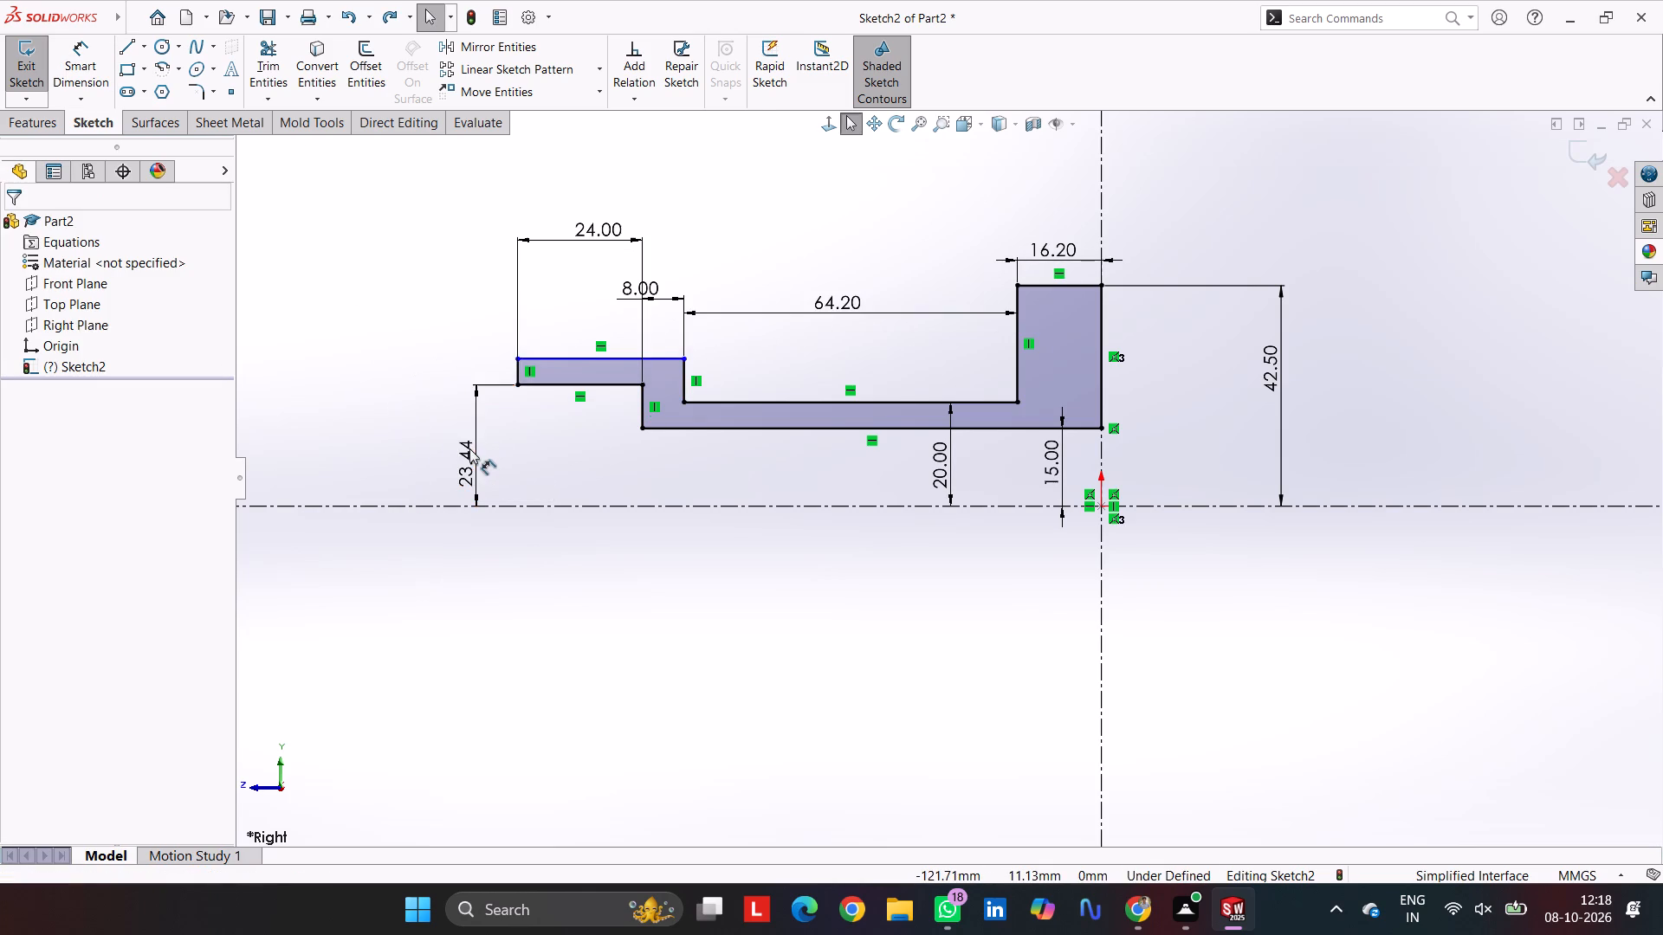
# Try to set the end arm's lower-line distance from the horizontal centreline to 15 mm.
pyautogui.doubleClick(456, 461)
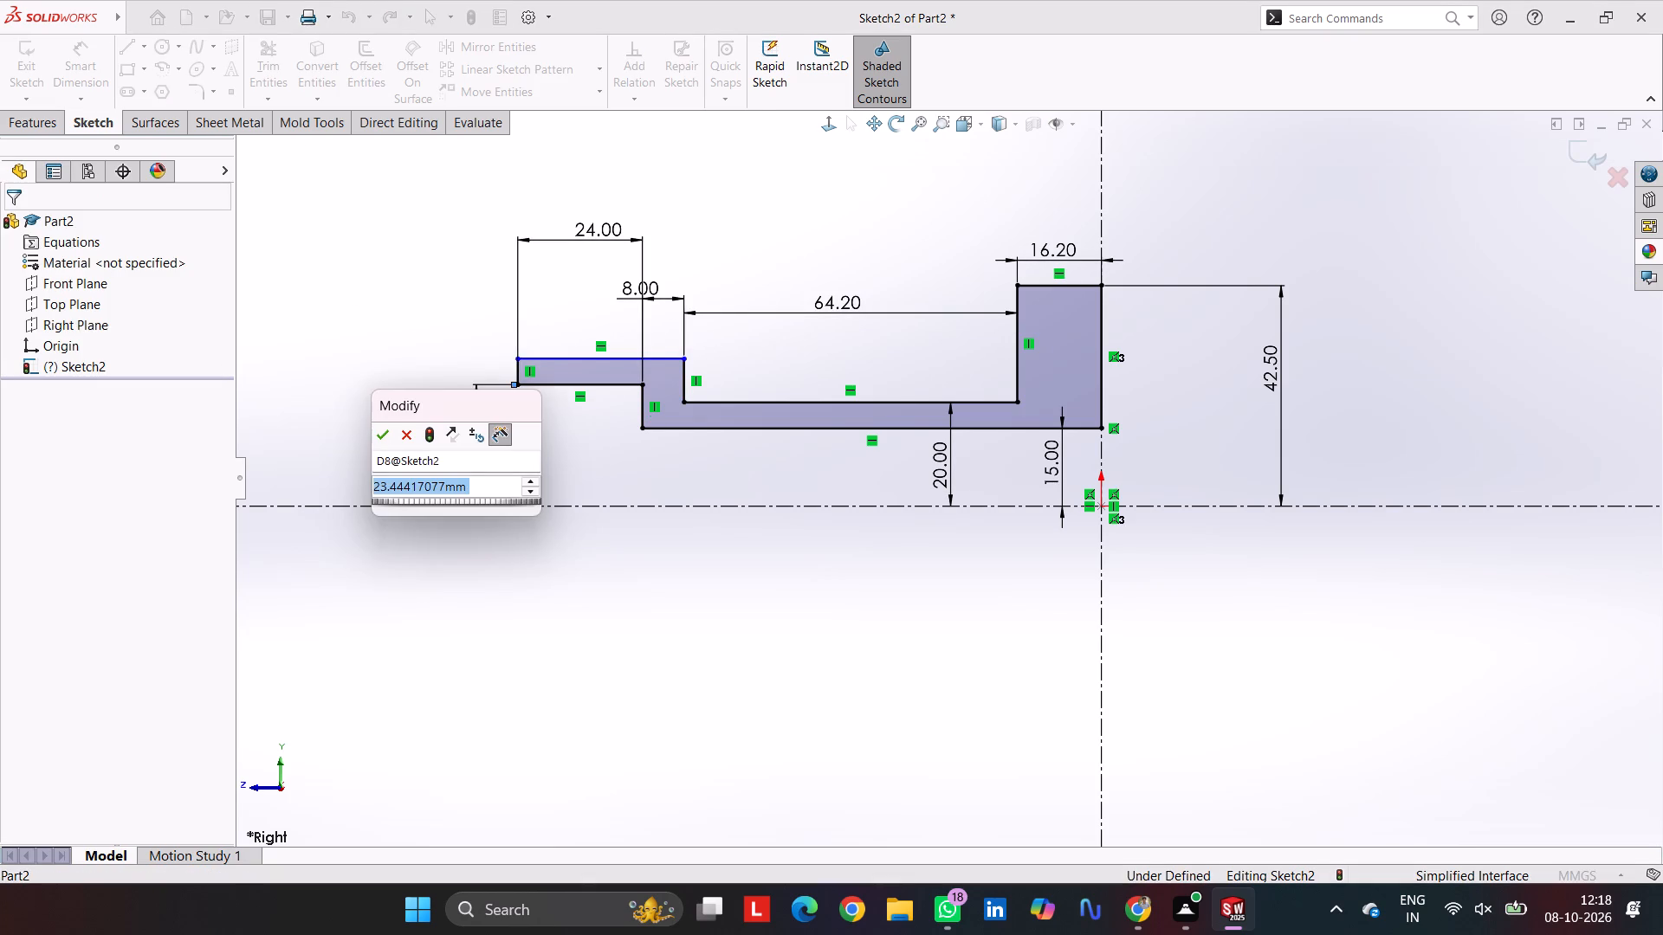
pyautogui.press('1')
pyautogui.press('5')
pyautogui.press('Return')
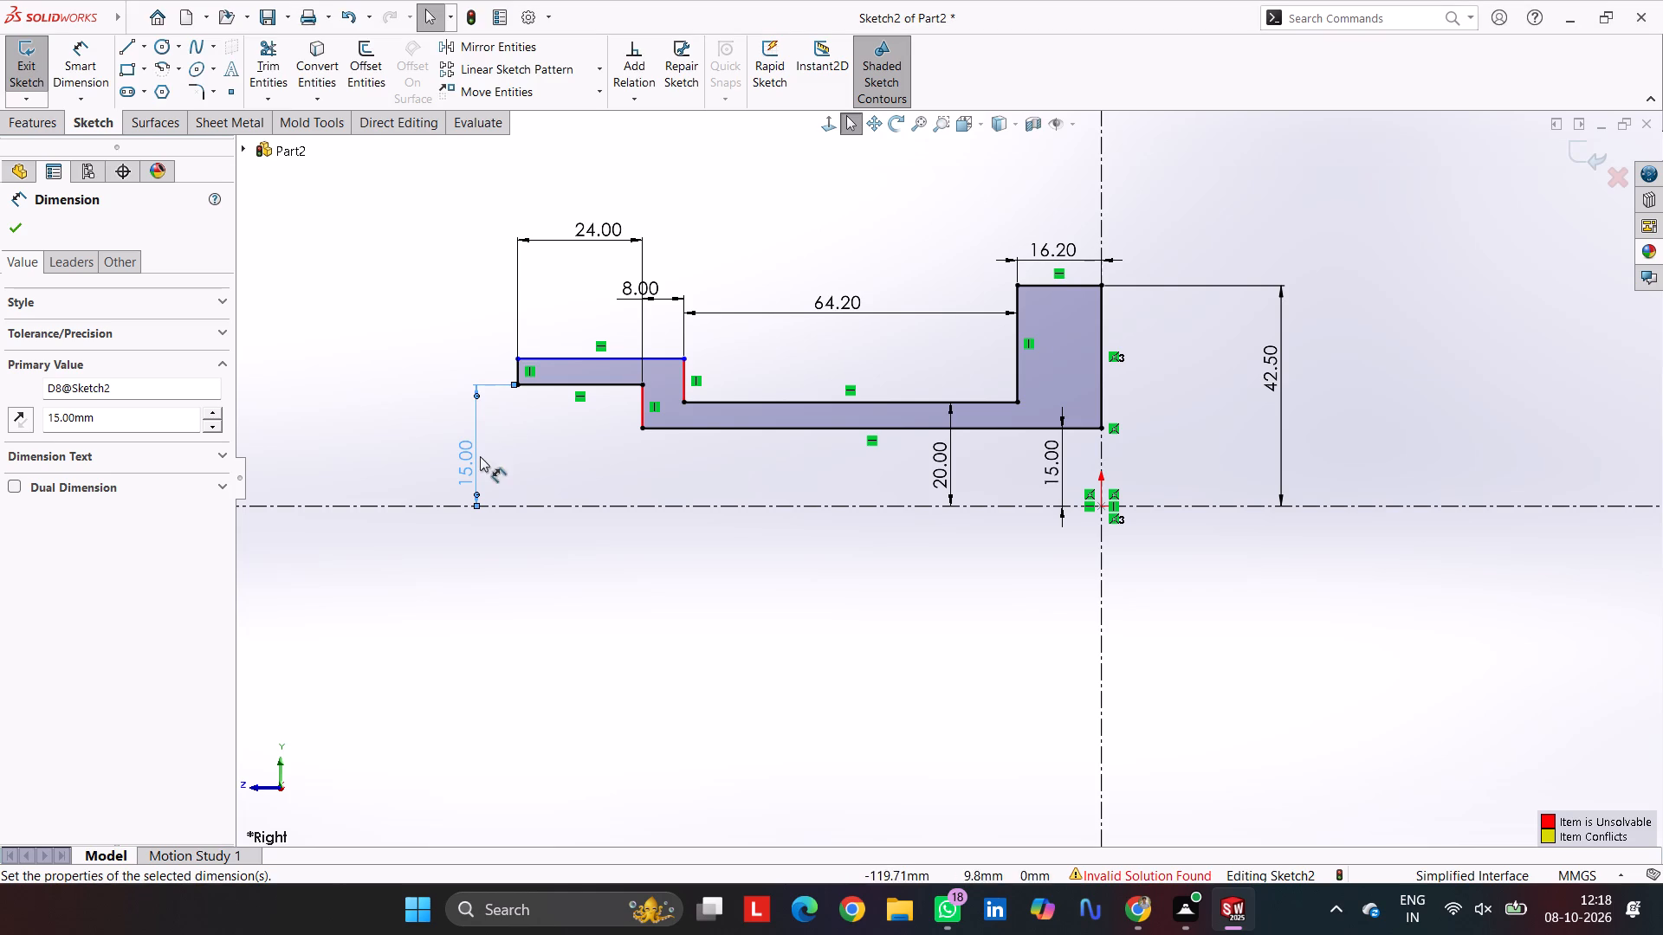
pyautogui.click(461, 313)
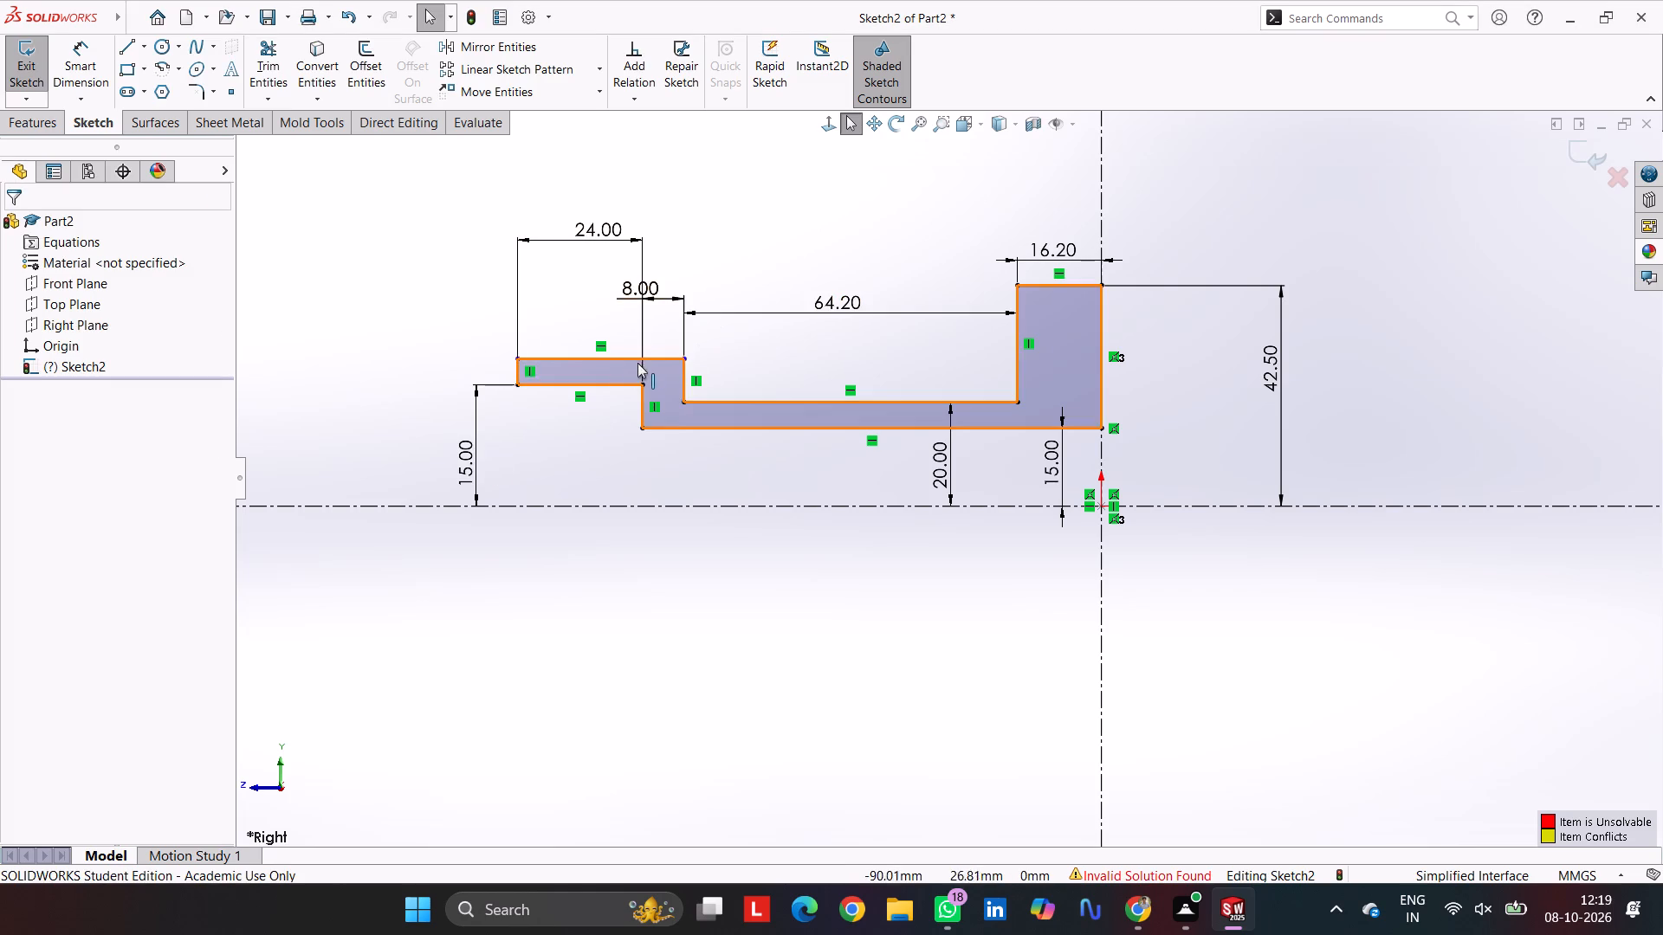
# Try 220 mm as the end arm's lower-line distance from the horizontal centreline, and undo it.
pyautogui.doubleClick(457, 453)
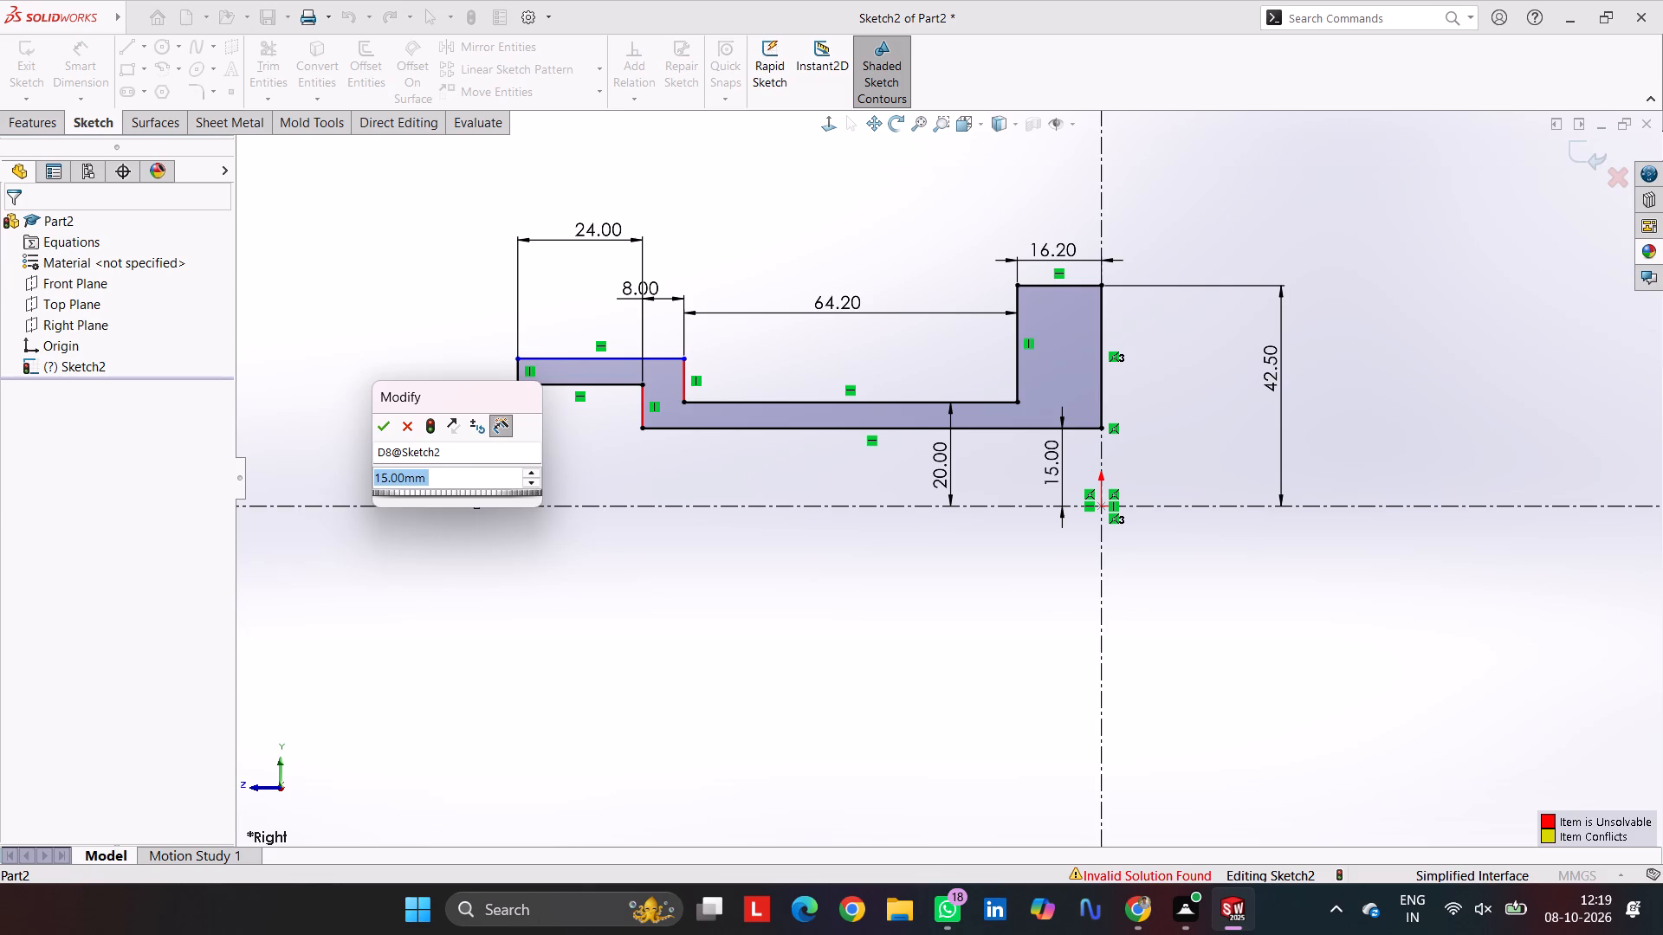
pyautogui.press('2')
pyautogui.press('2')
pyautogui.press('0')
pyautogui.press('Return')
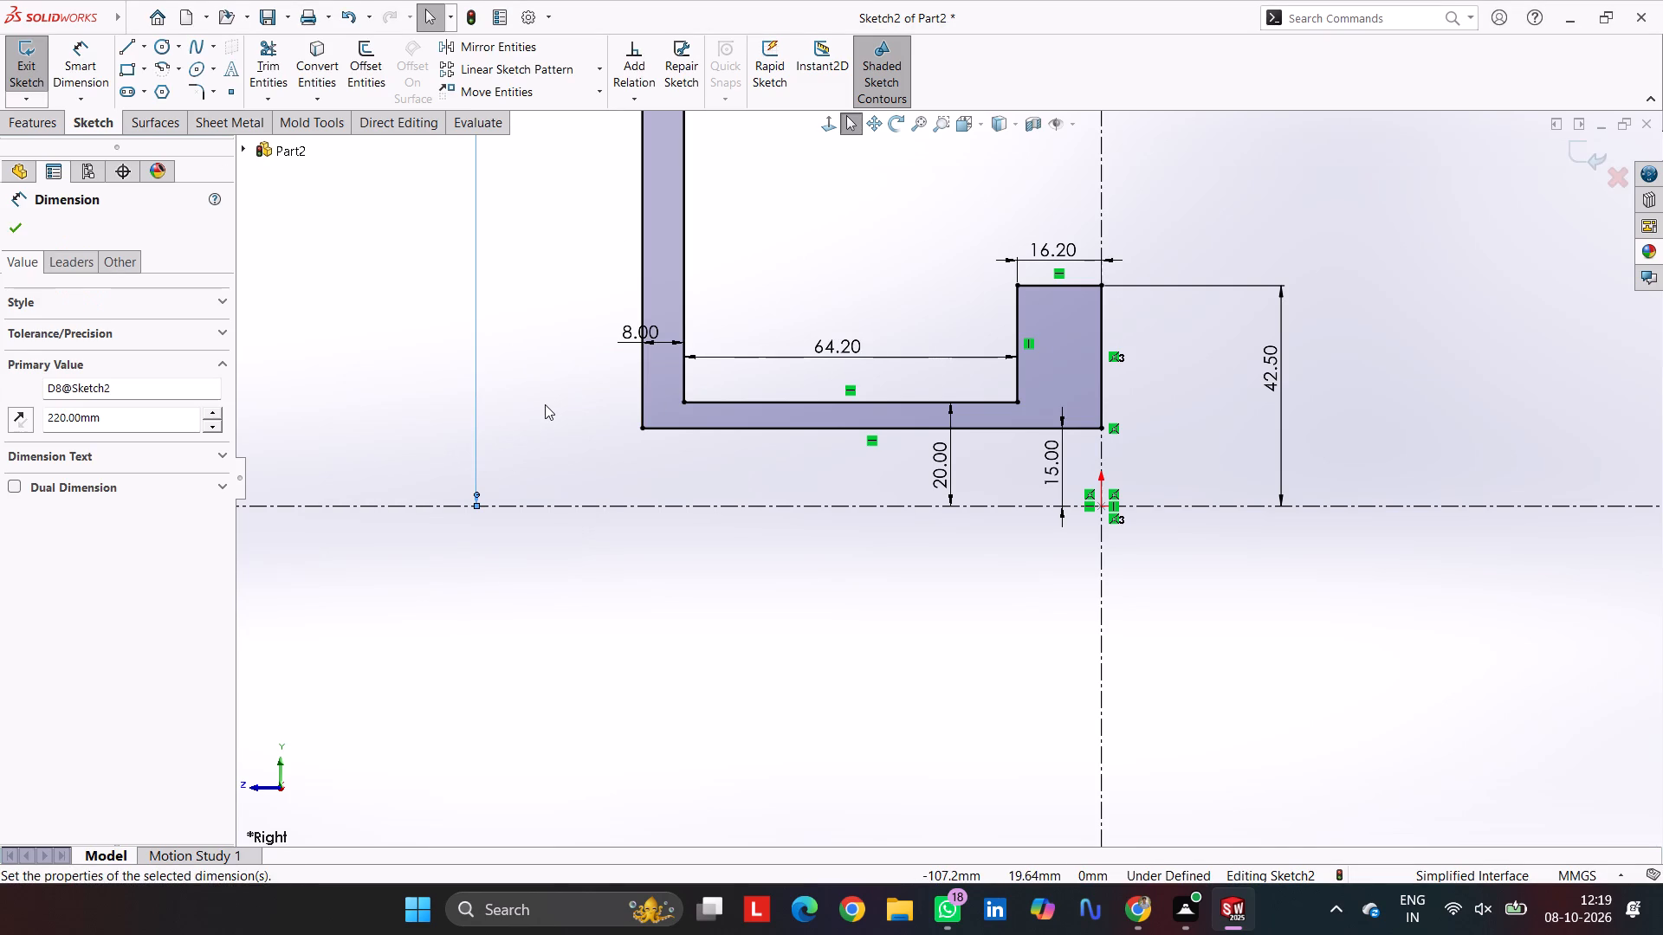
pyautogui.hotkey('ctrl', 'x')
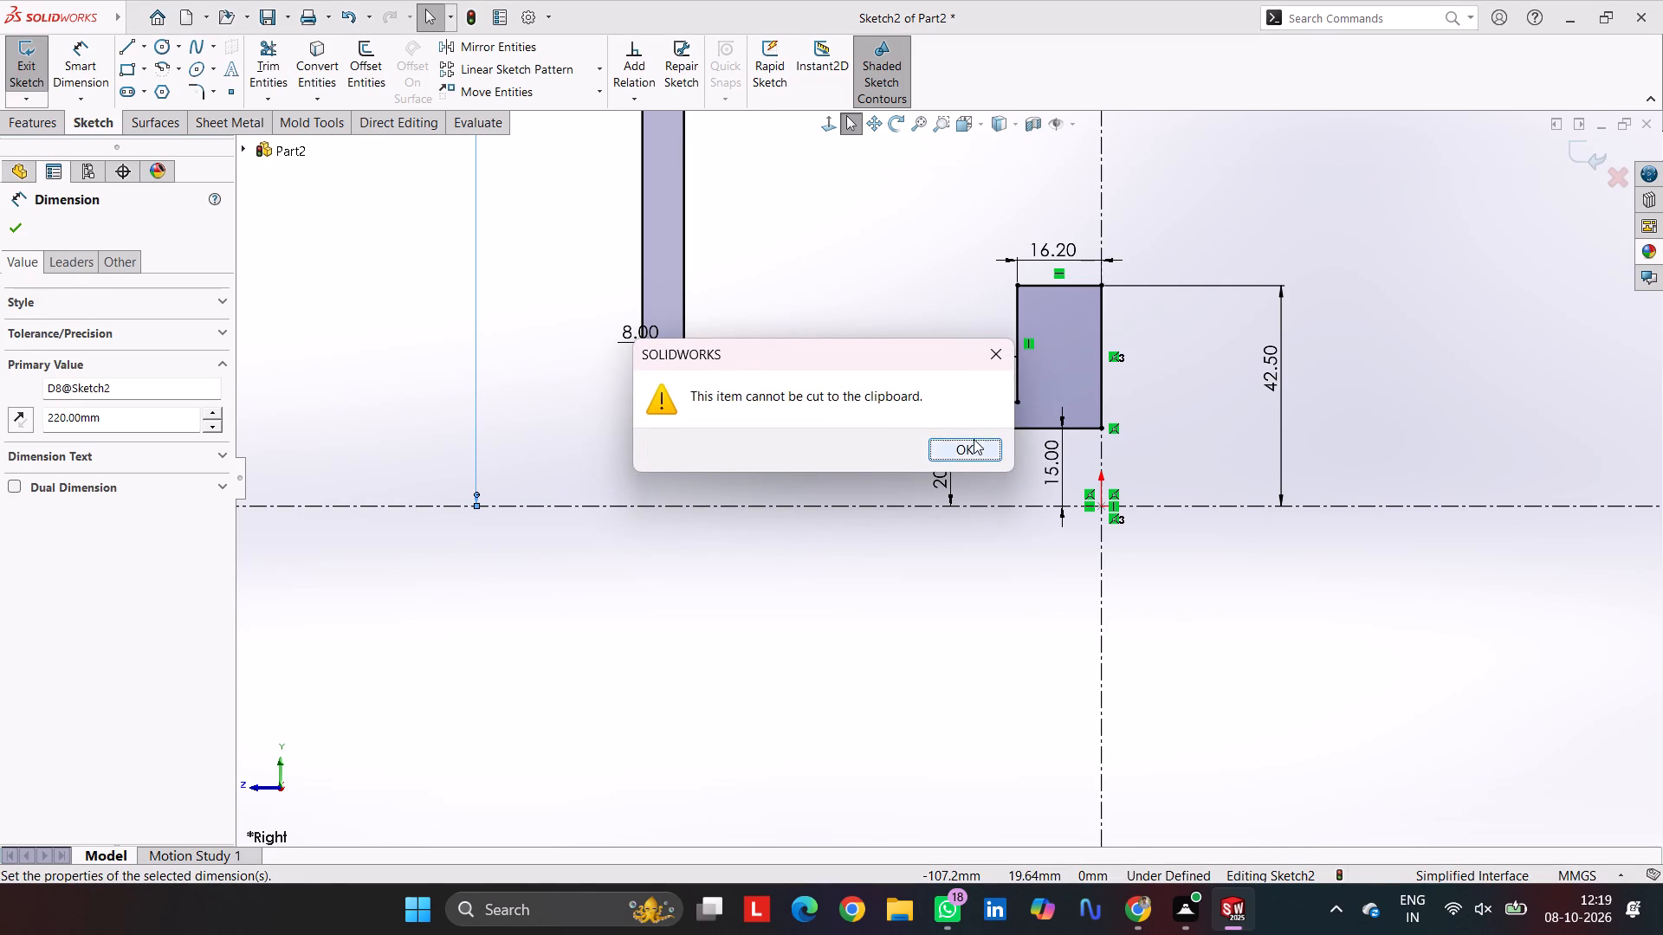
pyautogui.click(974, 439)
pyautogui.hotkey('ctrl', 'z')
# Set the end arm's lower-line distance from the horizontal centreline to 20 mm.
pyautogui.doubleClick(468, 463)
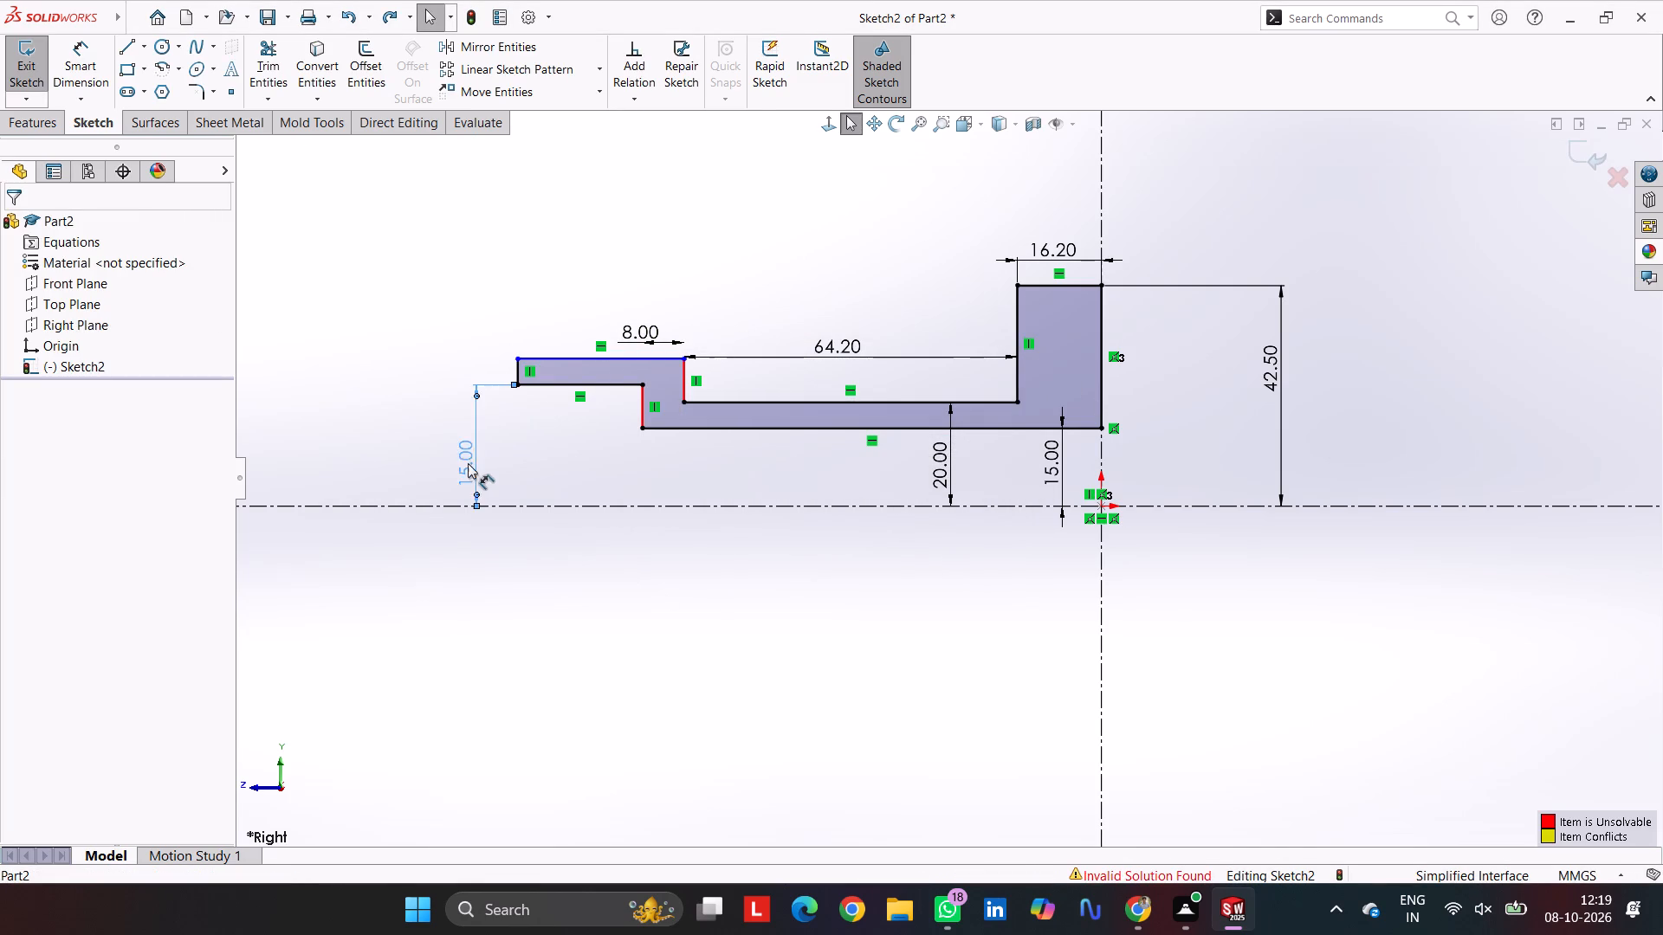
pyautogui.press('2')
pyautogui.press('0')
pyautogui.press('Return')
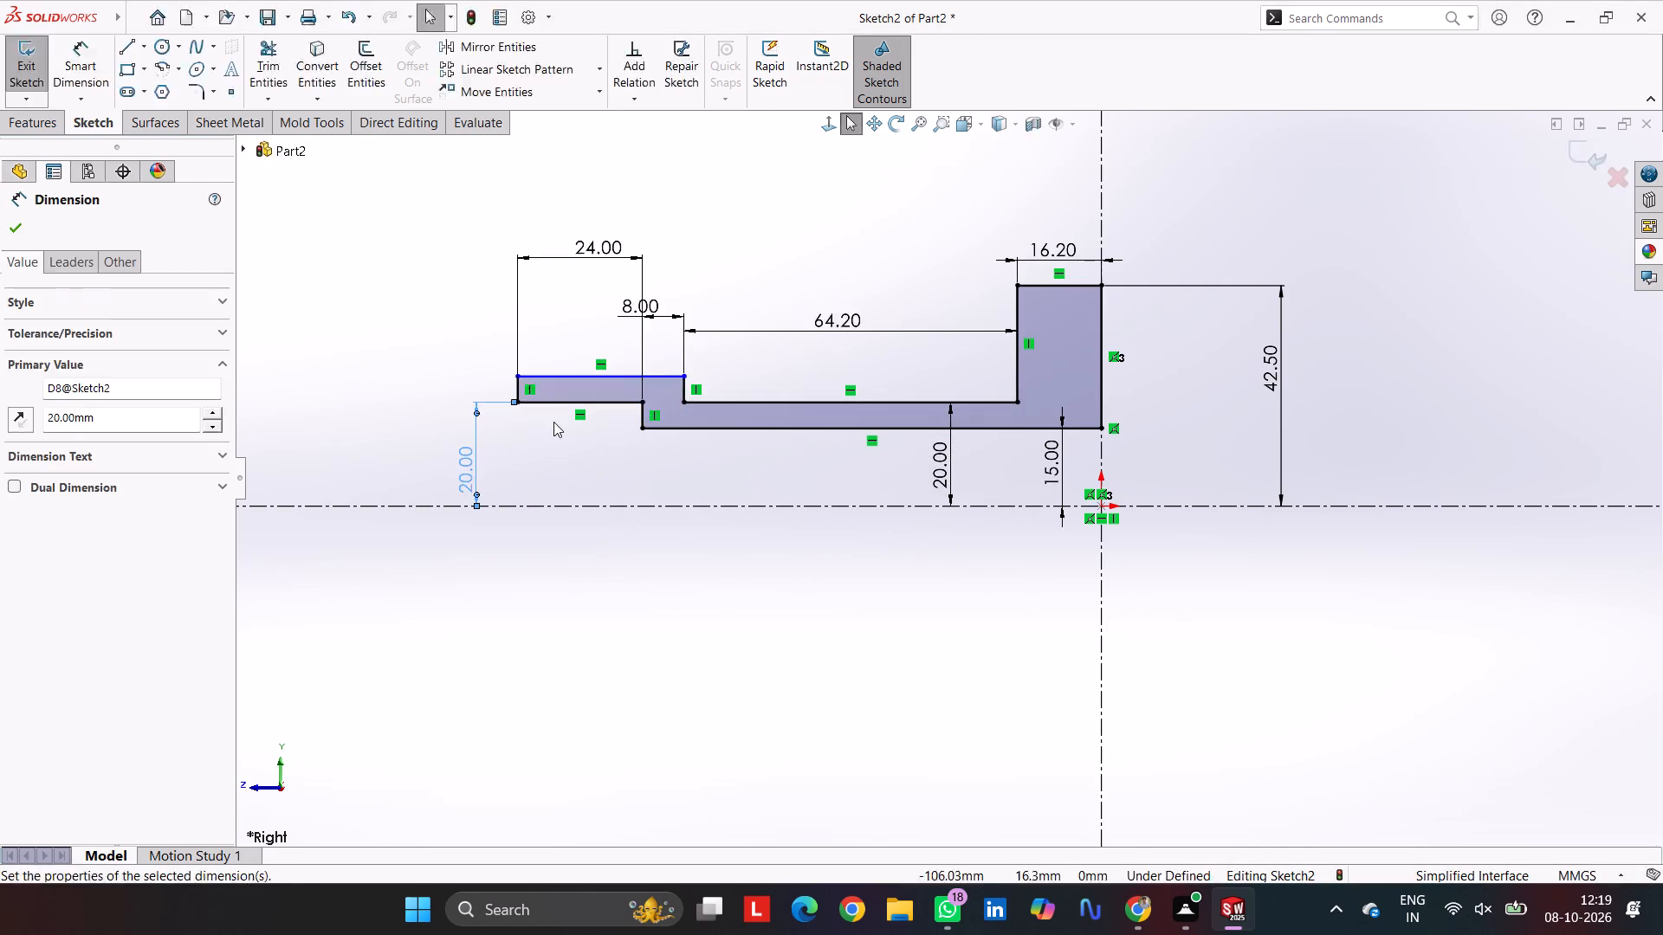
# Dimension the end arm's upper horizontal line at 25 mm from the horizontal centreline.
pyautogui.click(563, 380)
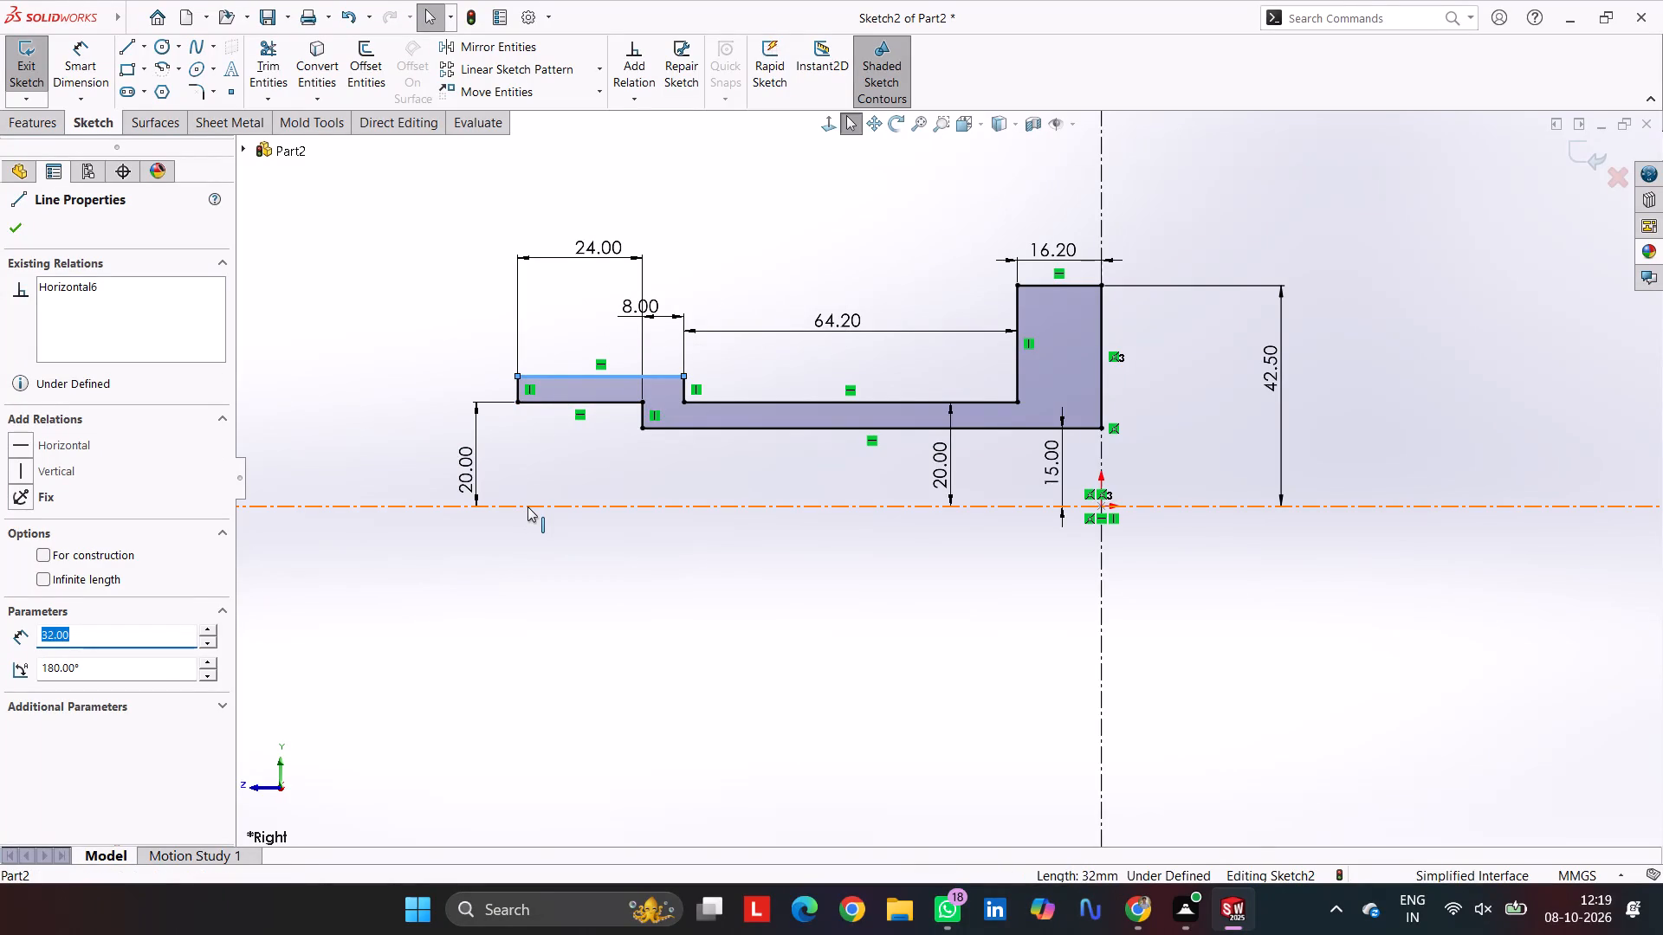
pyautogui.click(527, 505)
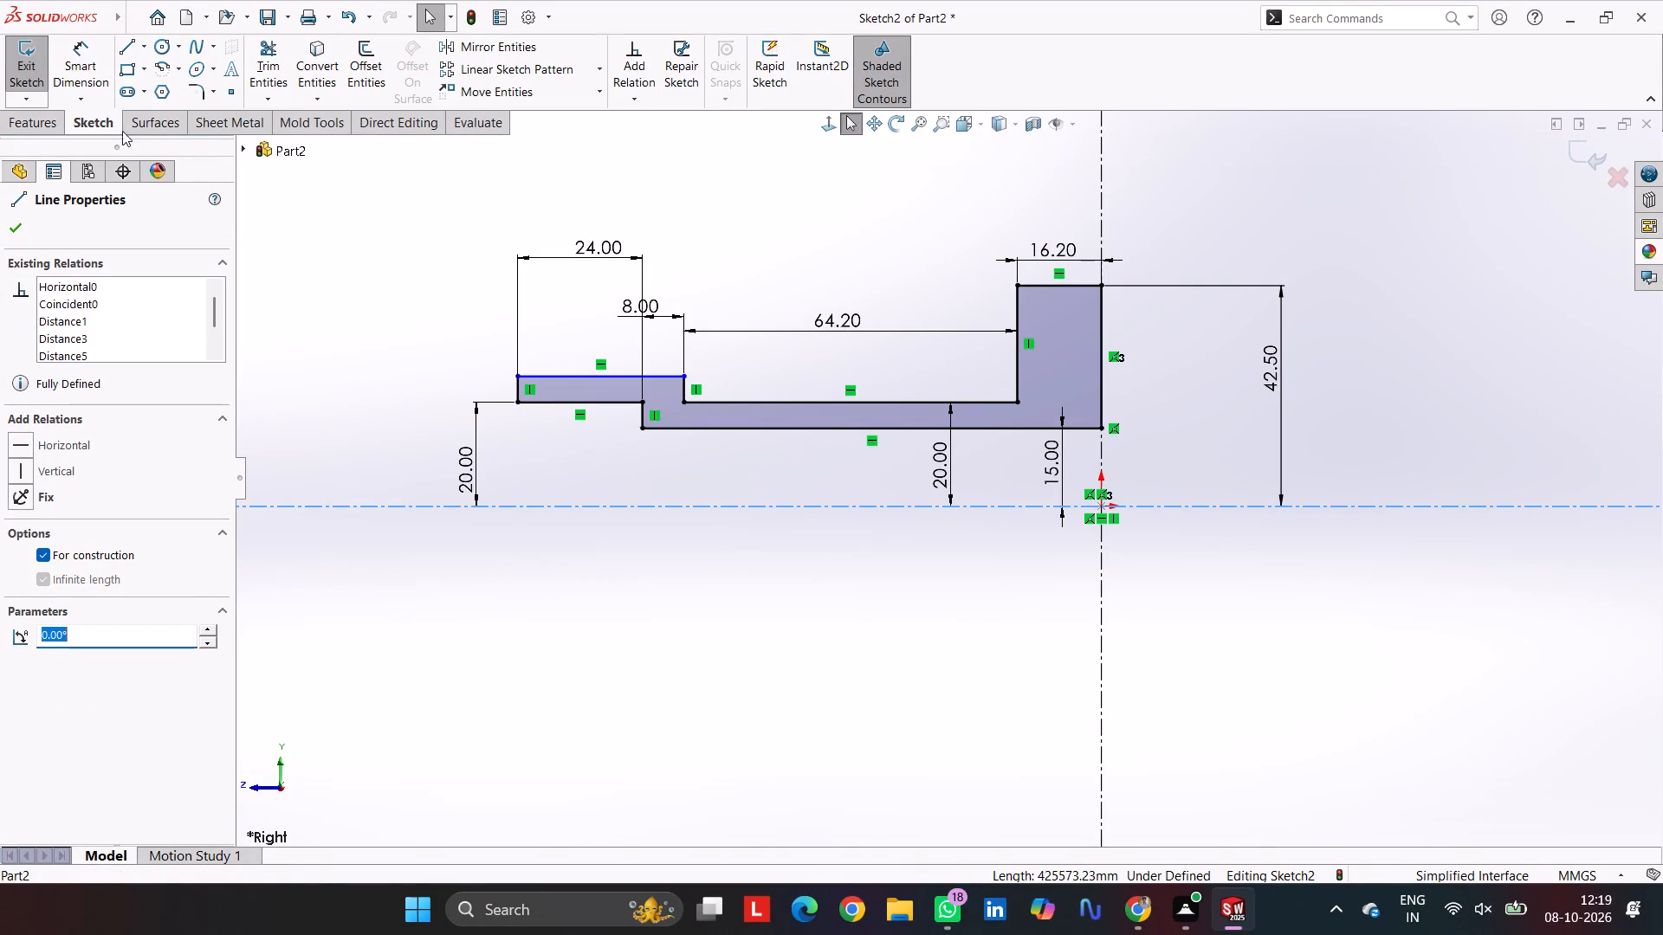
pyautogui.click(86, 58)
pyautogui.click(549, 376)
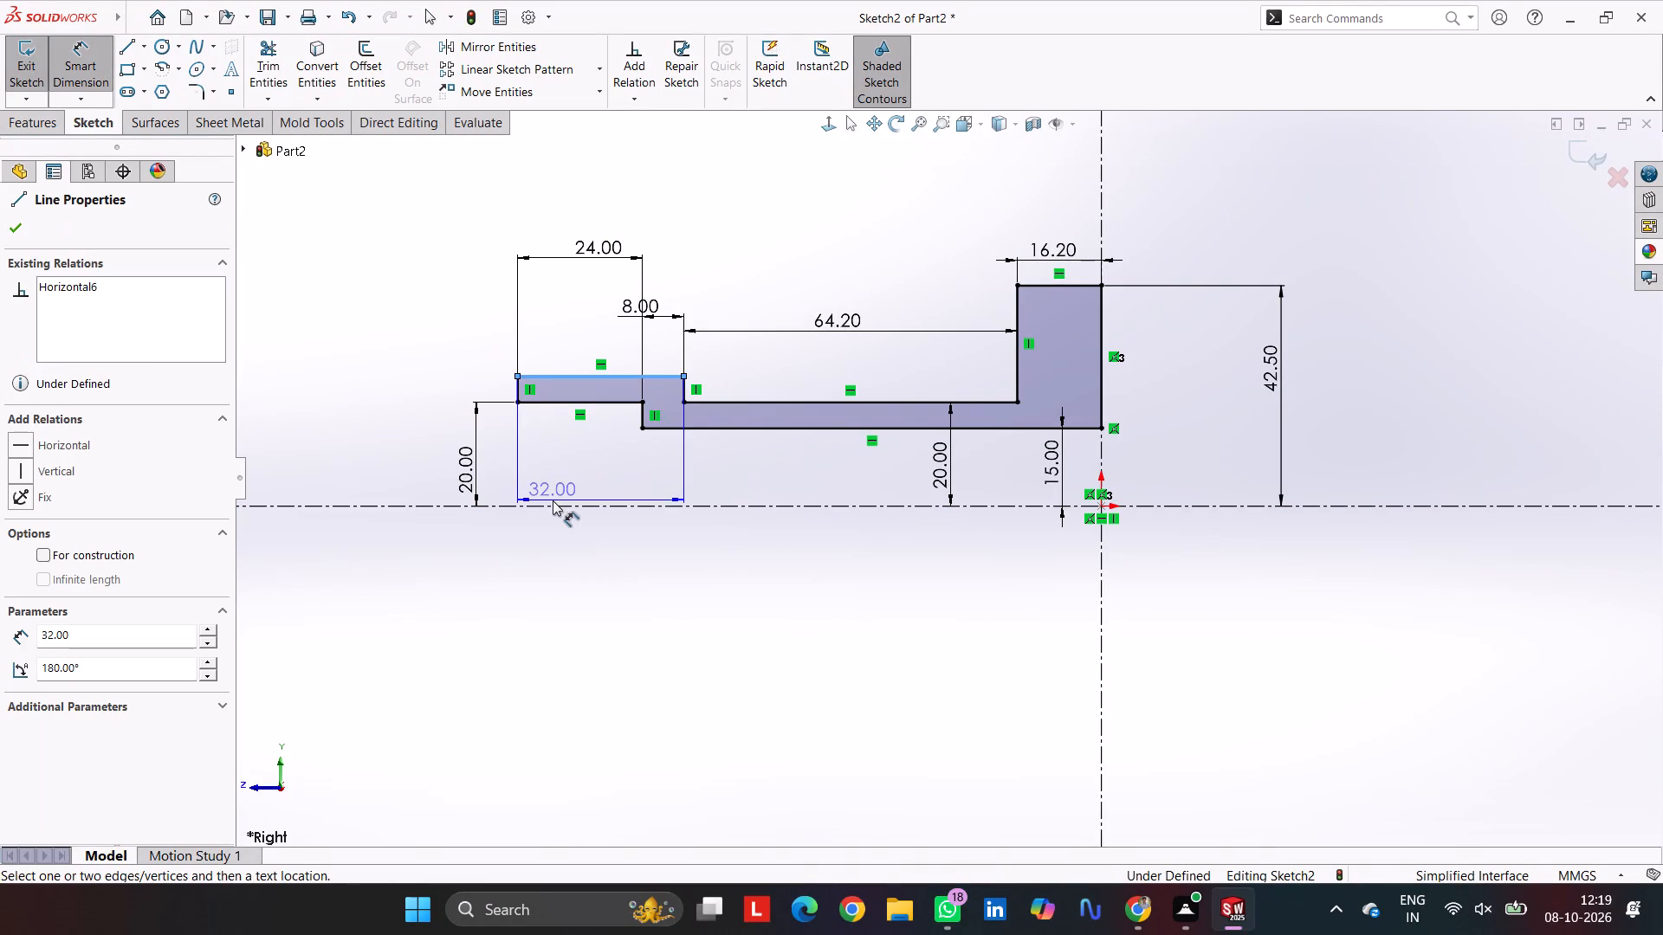
pyautogui.click(554, 507)
pyautogui.click(372, 427)
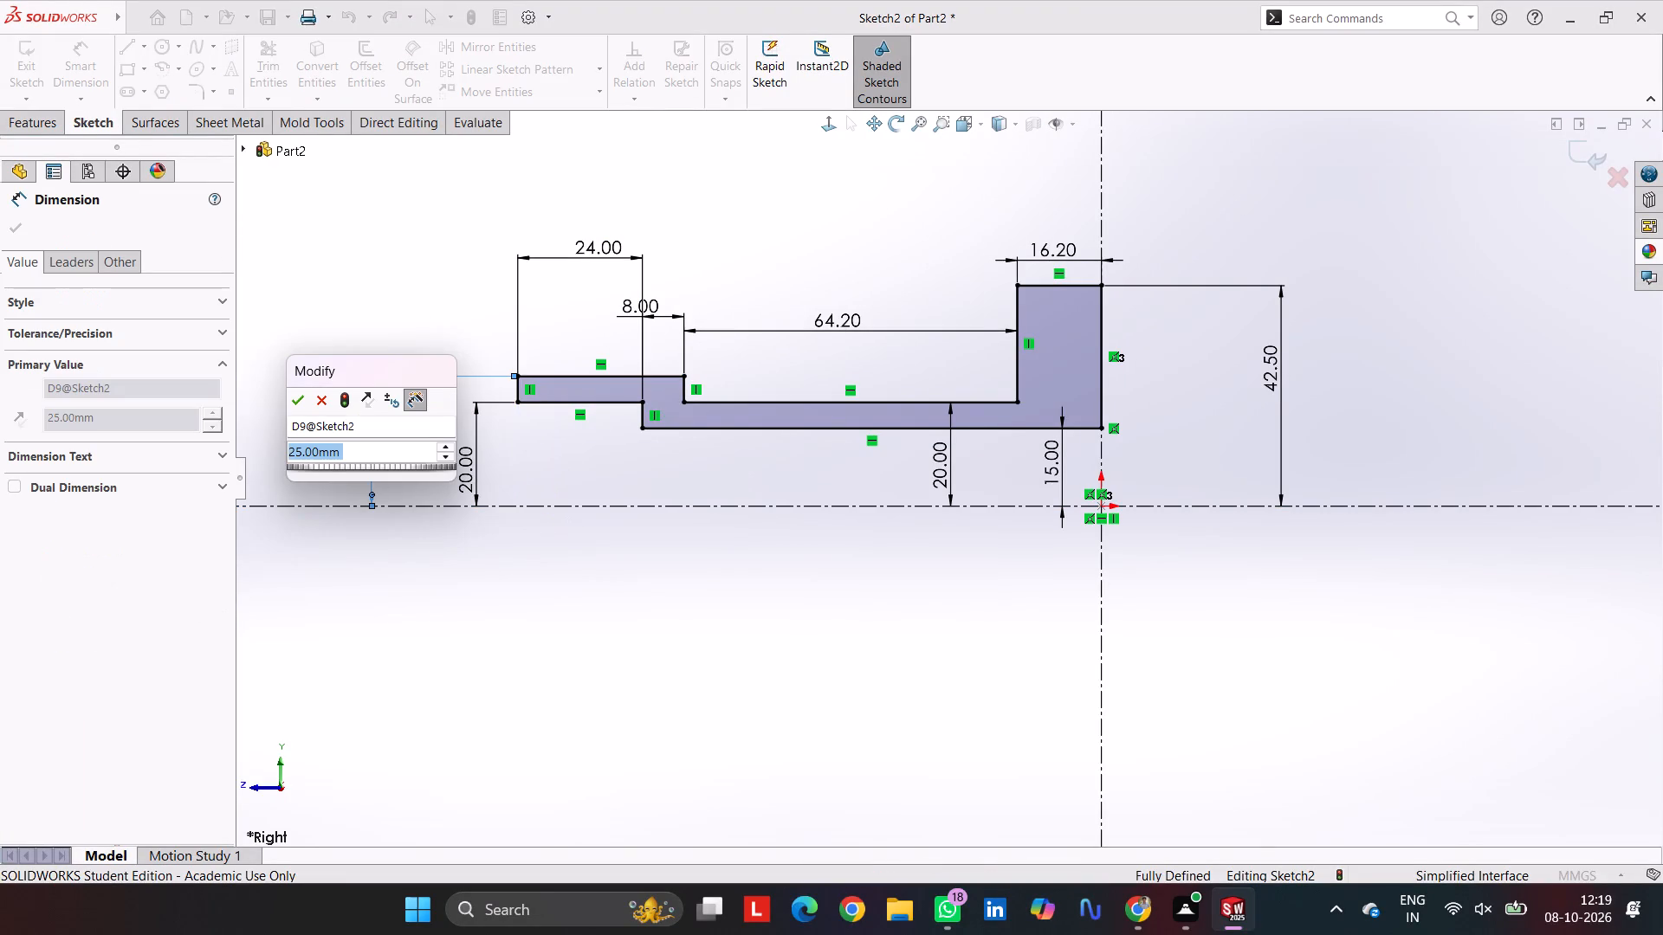
pyautogui.click(294, 400)
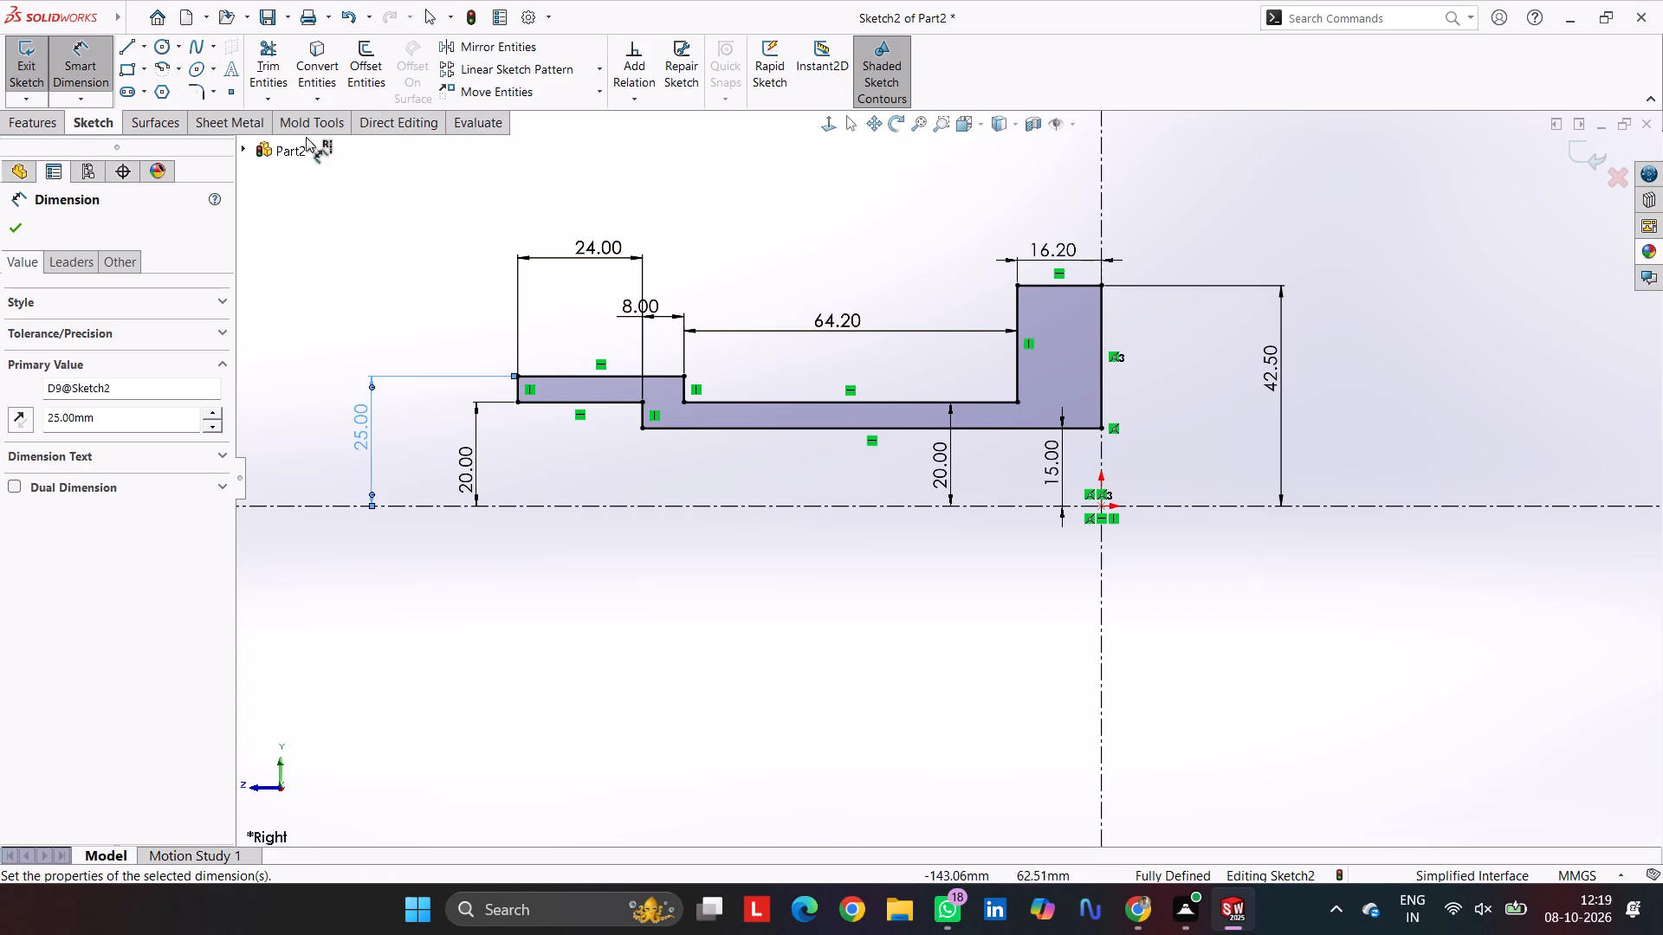
# Revolve the stepped profile 360 degrees about the horizontal centreline as a solid boss.
pyautogui.click(23, 119)
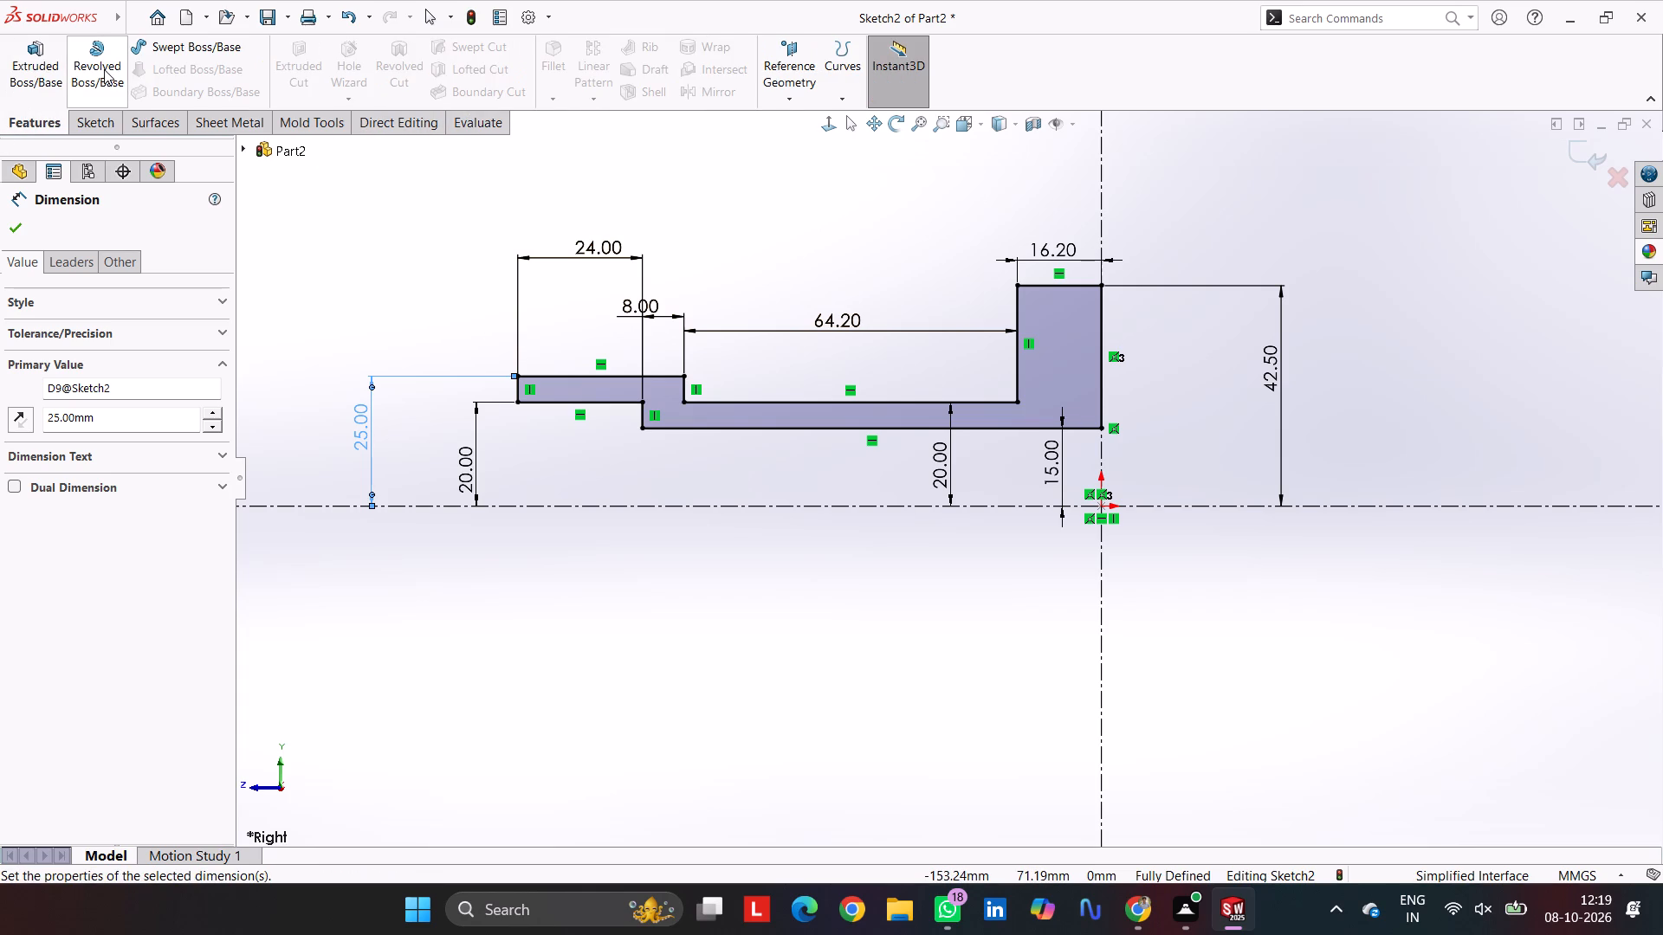
pyautogui.click(104, 69)
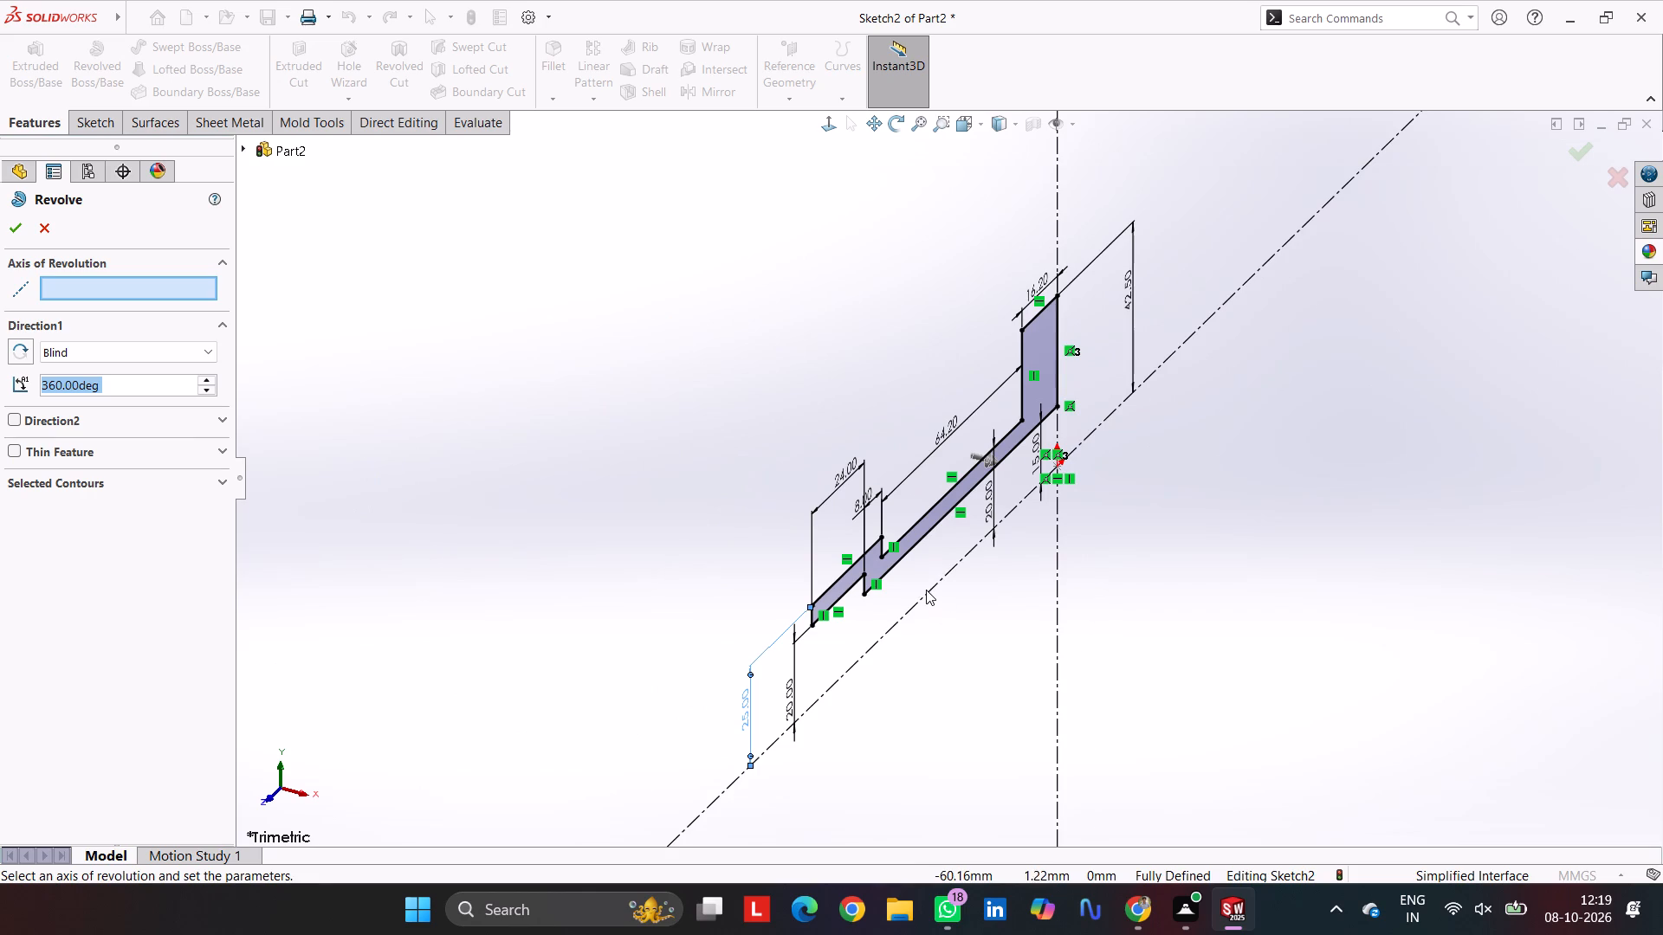
pyautogui.click(929, 592)
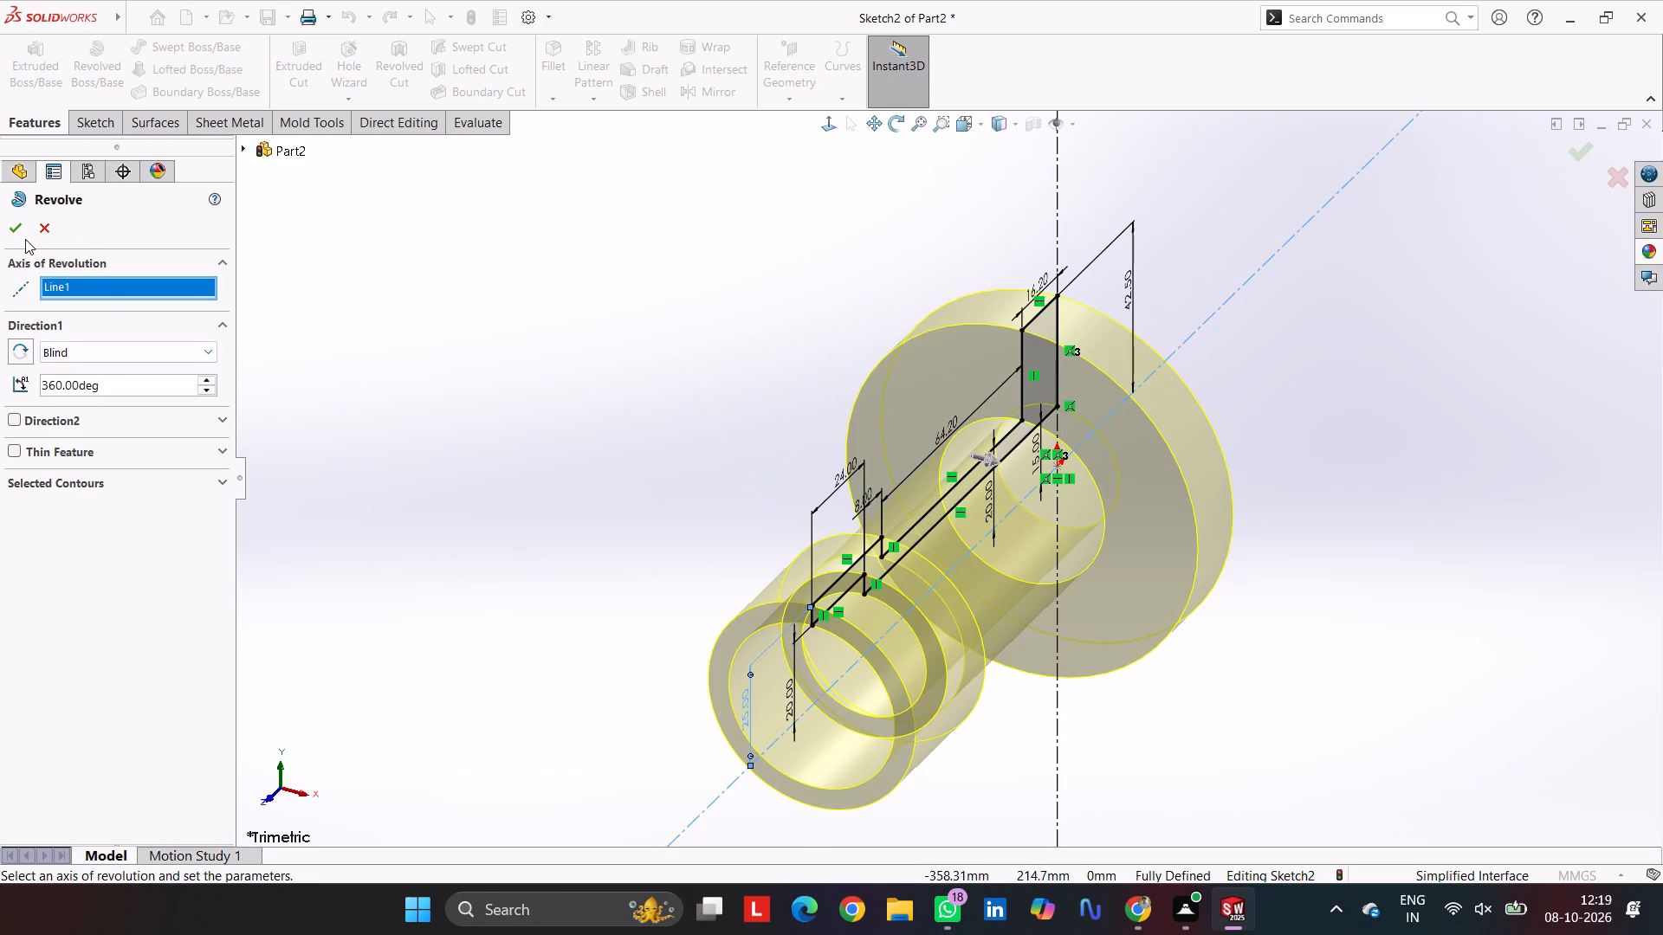
pyautogui.click(15, 228)
pyautogui.click(542, 364)
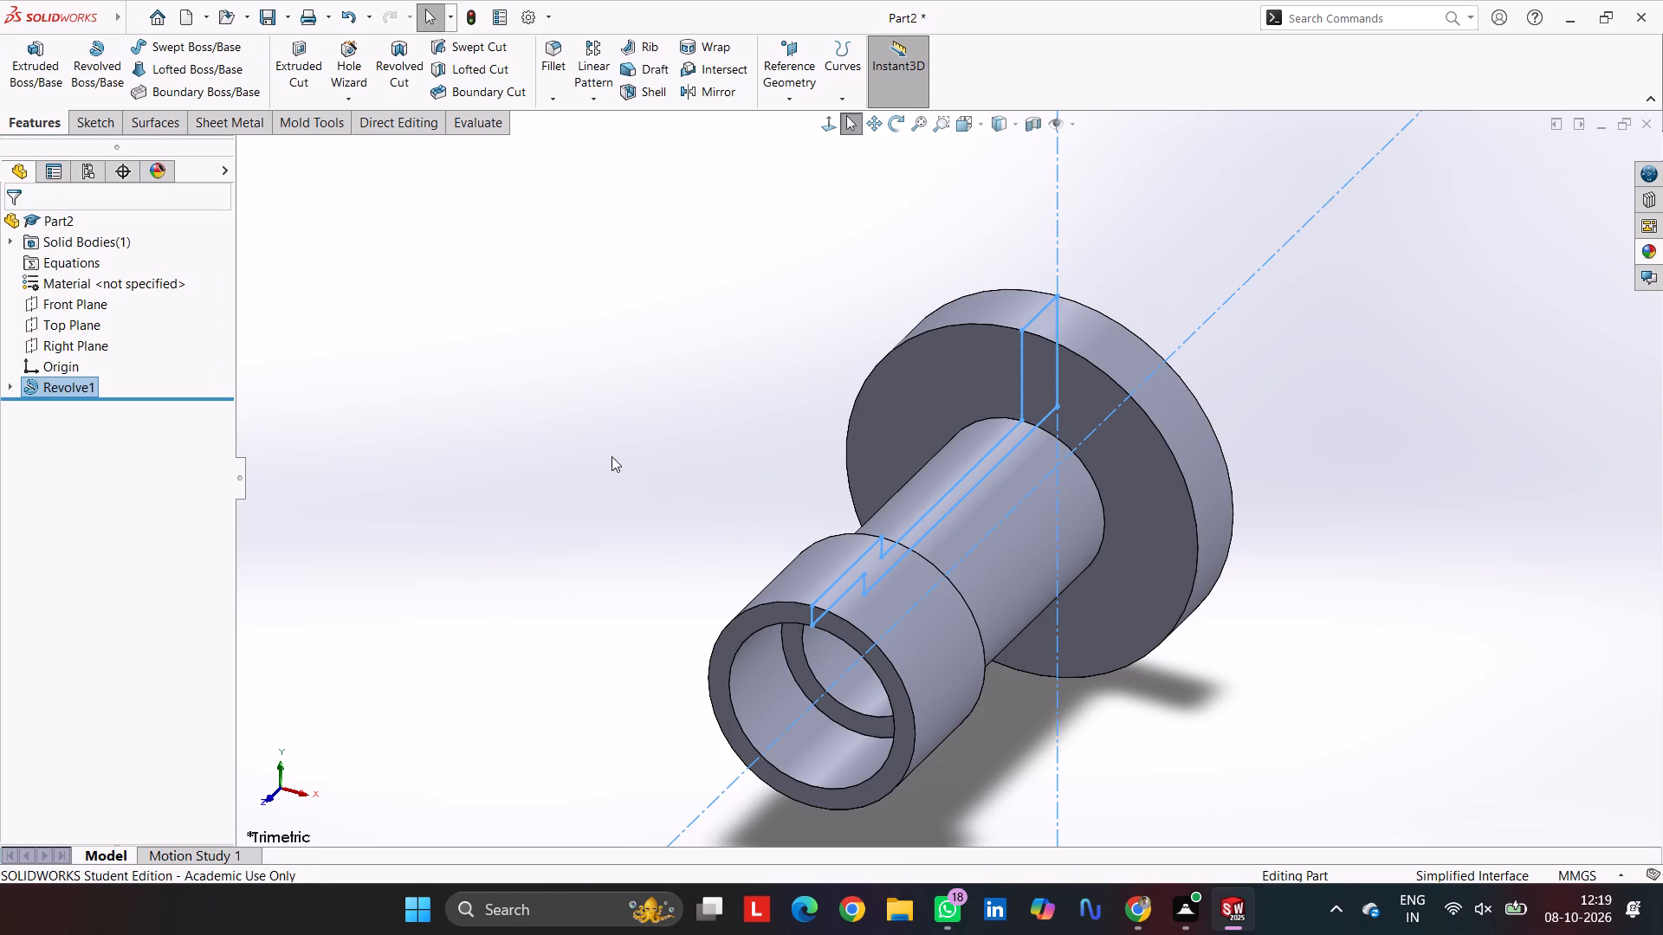
# Start a sketch on the flange's outer flat end face, the one surrounding the bore opening.
pyautogui.click(1206, 282)
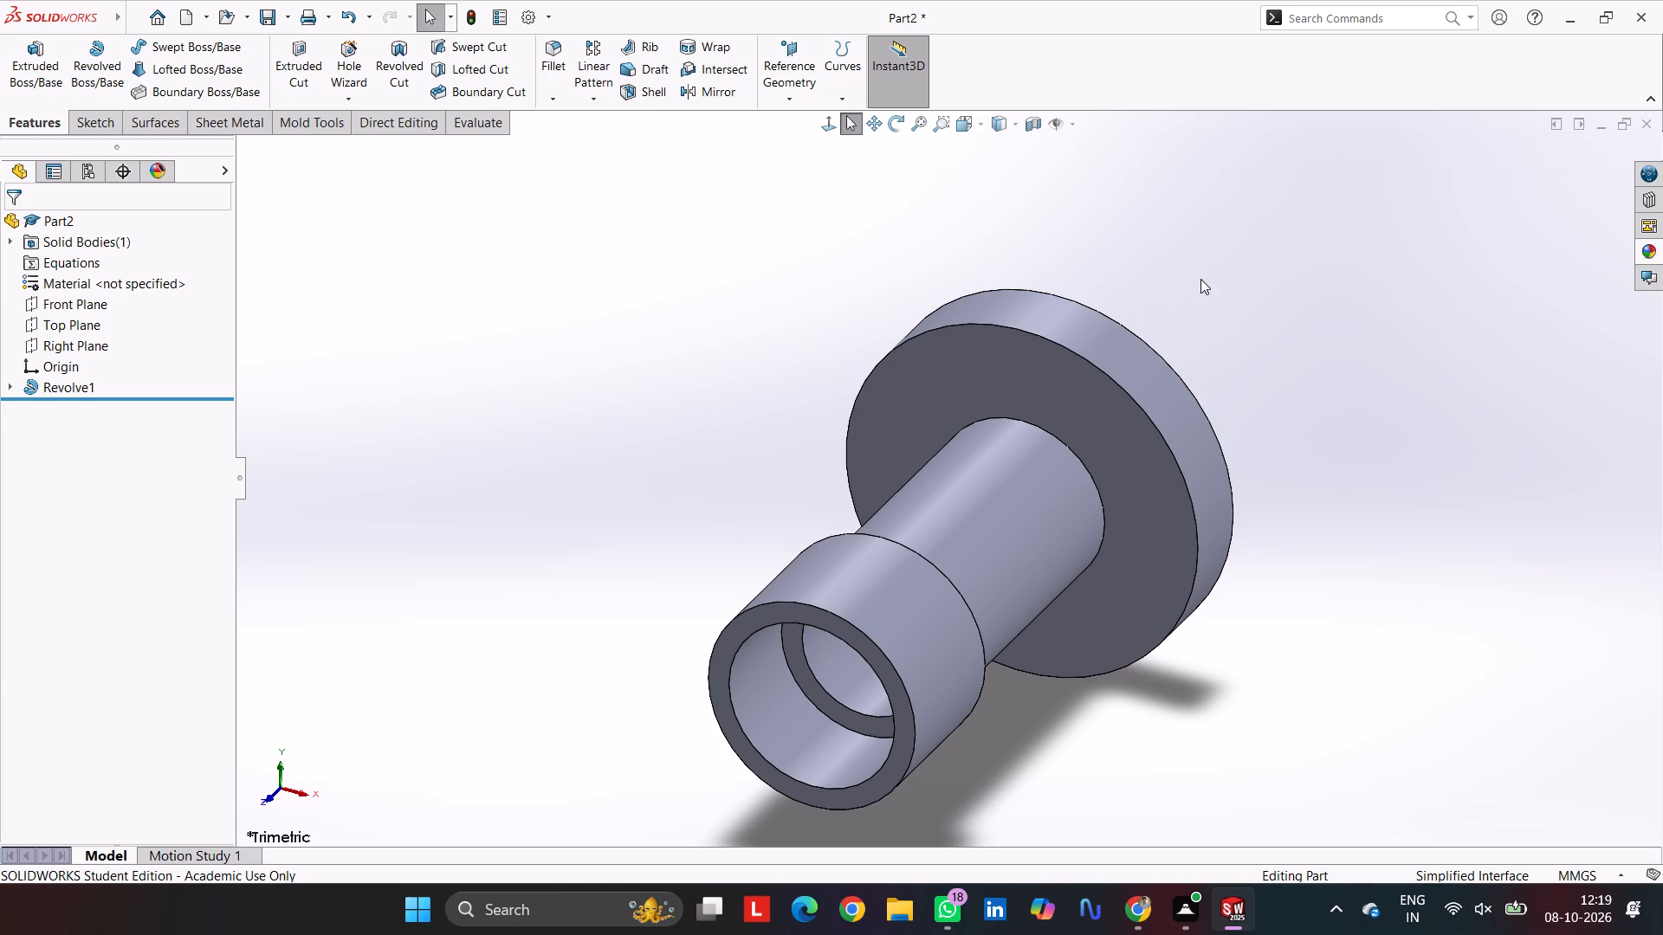
pyautogui.moveTo(1213, 304); pyautogui.dragTo(1209, 315, button='middle')
pyautogui.moveTo(1147, 433); pyautogui.dragTo(1127, 458, button='middle')
pyautogui.moveTo(977, 596); pyautogui.dragTo(859, 650, button='middle')
pyautogui.middleClick(794, 669)
pyautogui.moveTo(784, 674); pyautogui.dragTo(768, 685, button='middle')
pyautogui.moveTo(625, 738); pyautogui.dragTo(610, 740, button='middle')
pyautogui.middleClick(605, 743)
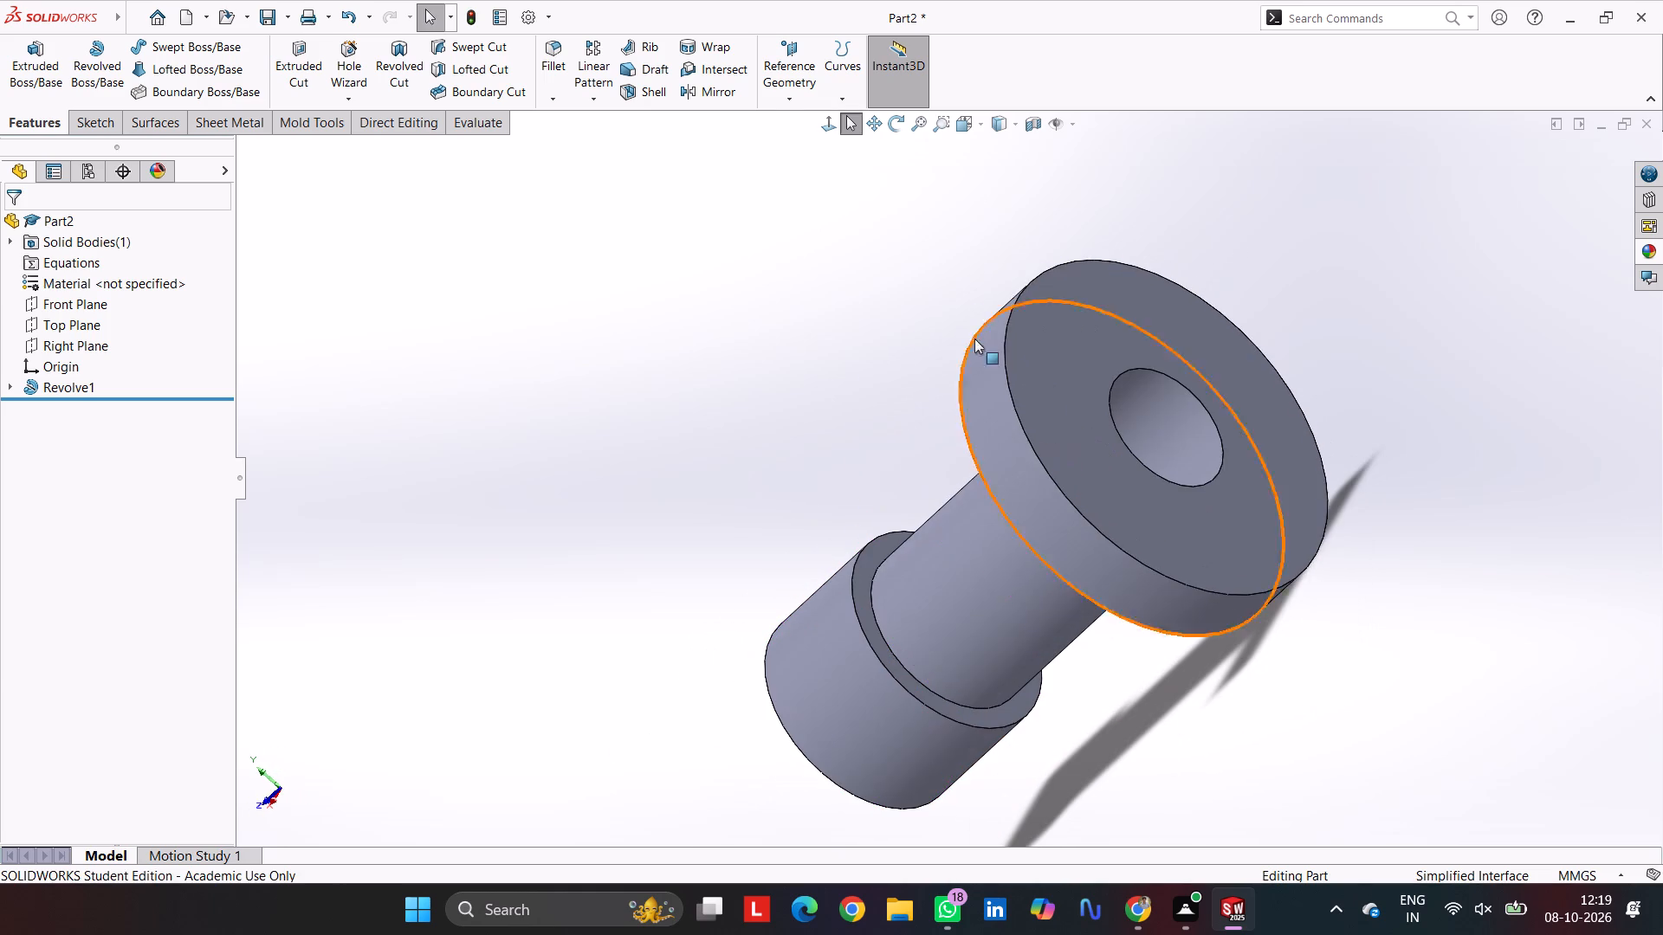
pyautogui.click(1052, 328)
pyautogui.click(1125, 278)
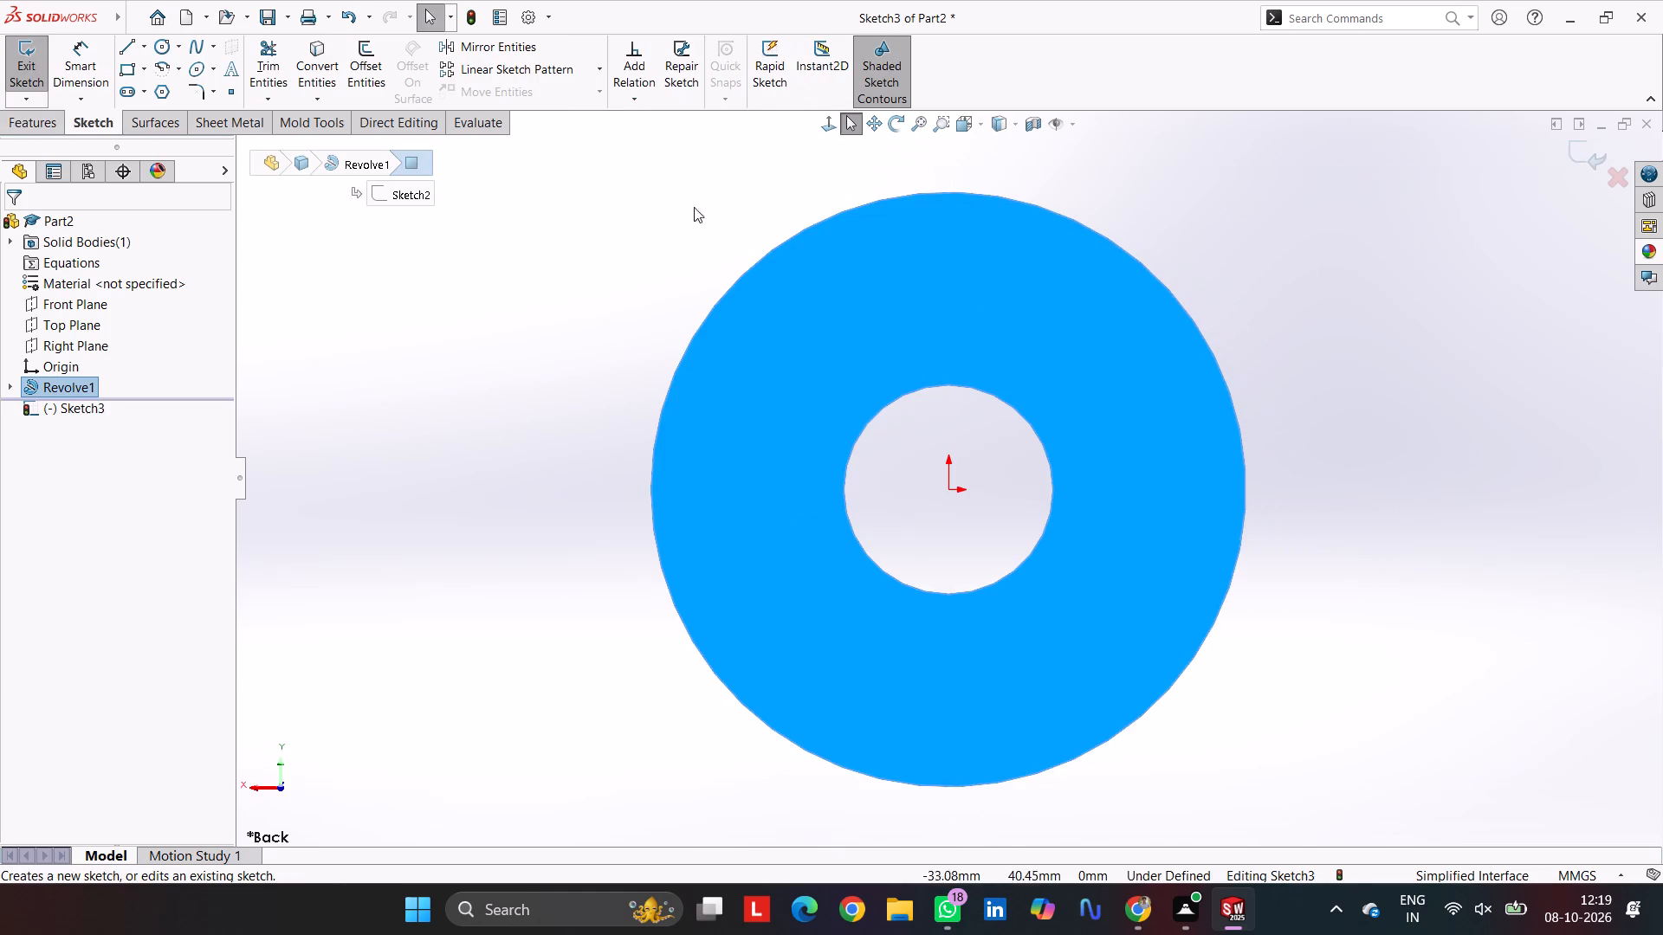
# Add infinite-length horizontal and vertical construction lines through the origin of the flange-face sketch.
pyautogui.click(119, 48)
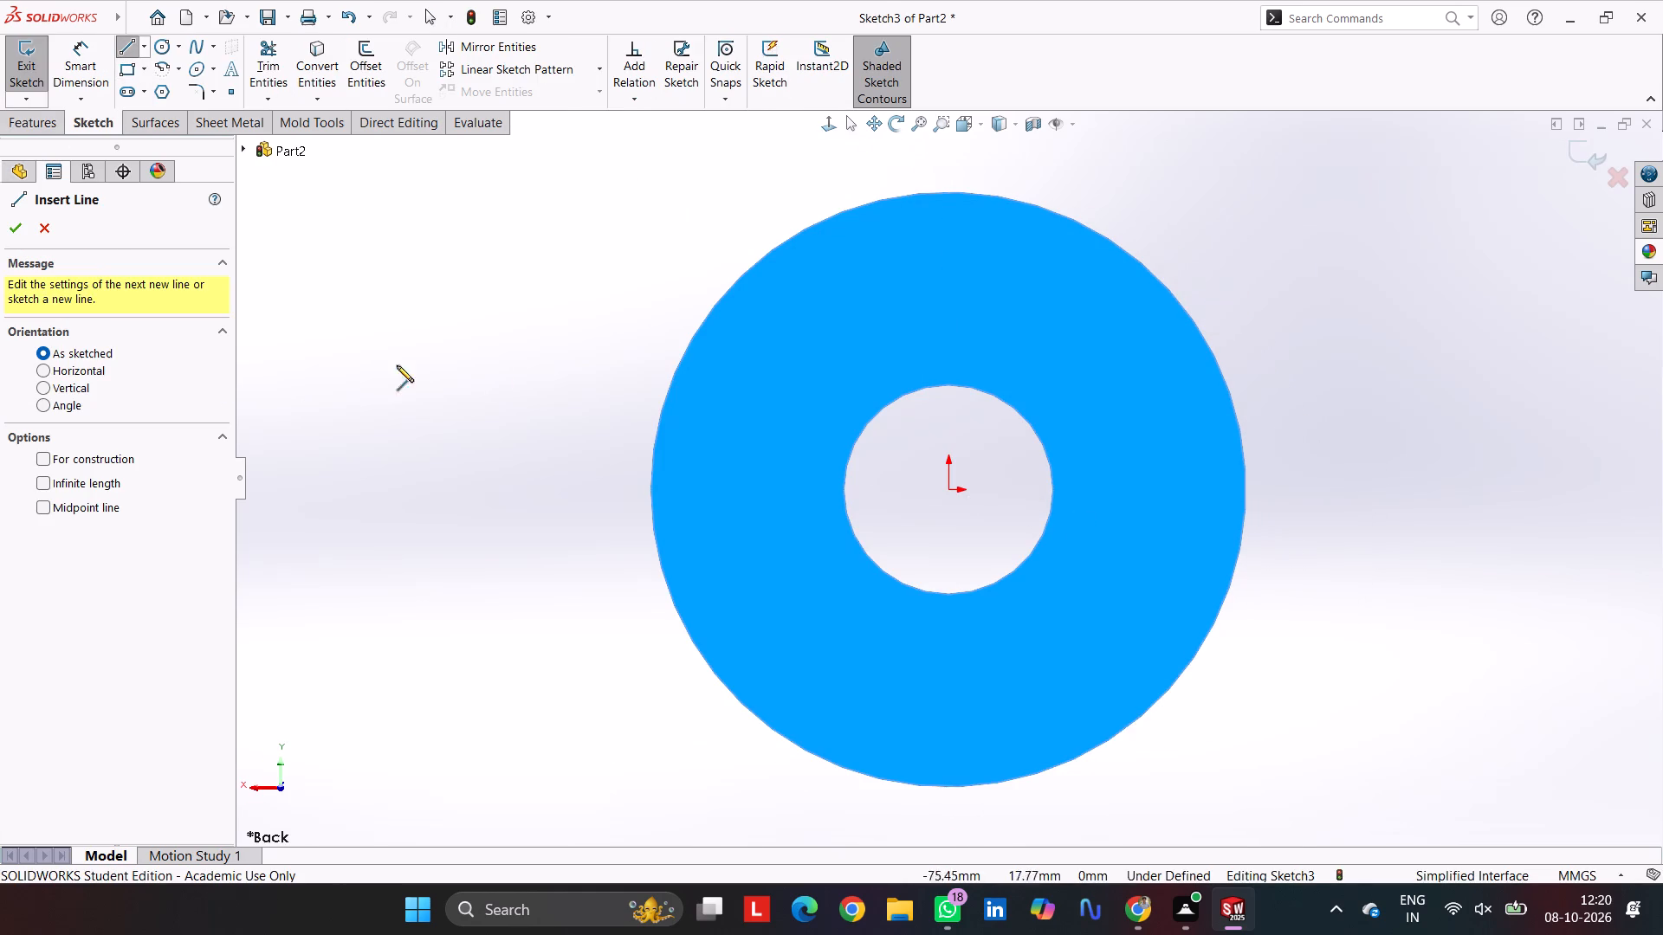
pyautogui.click(88, 367)
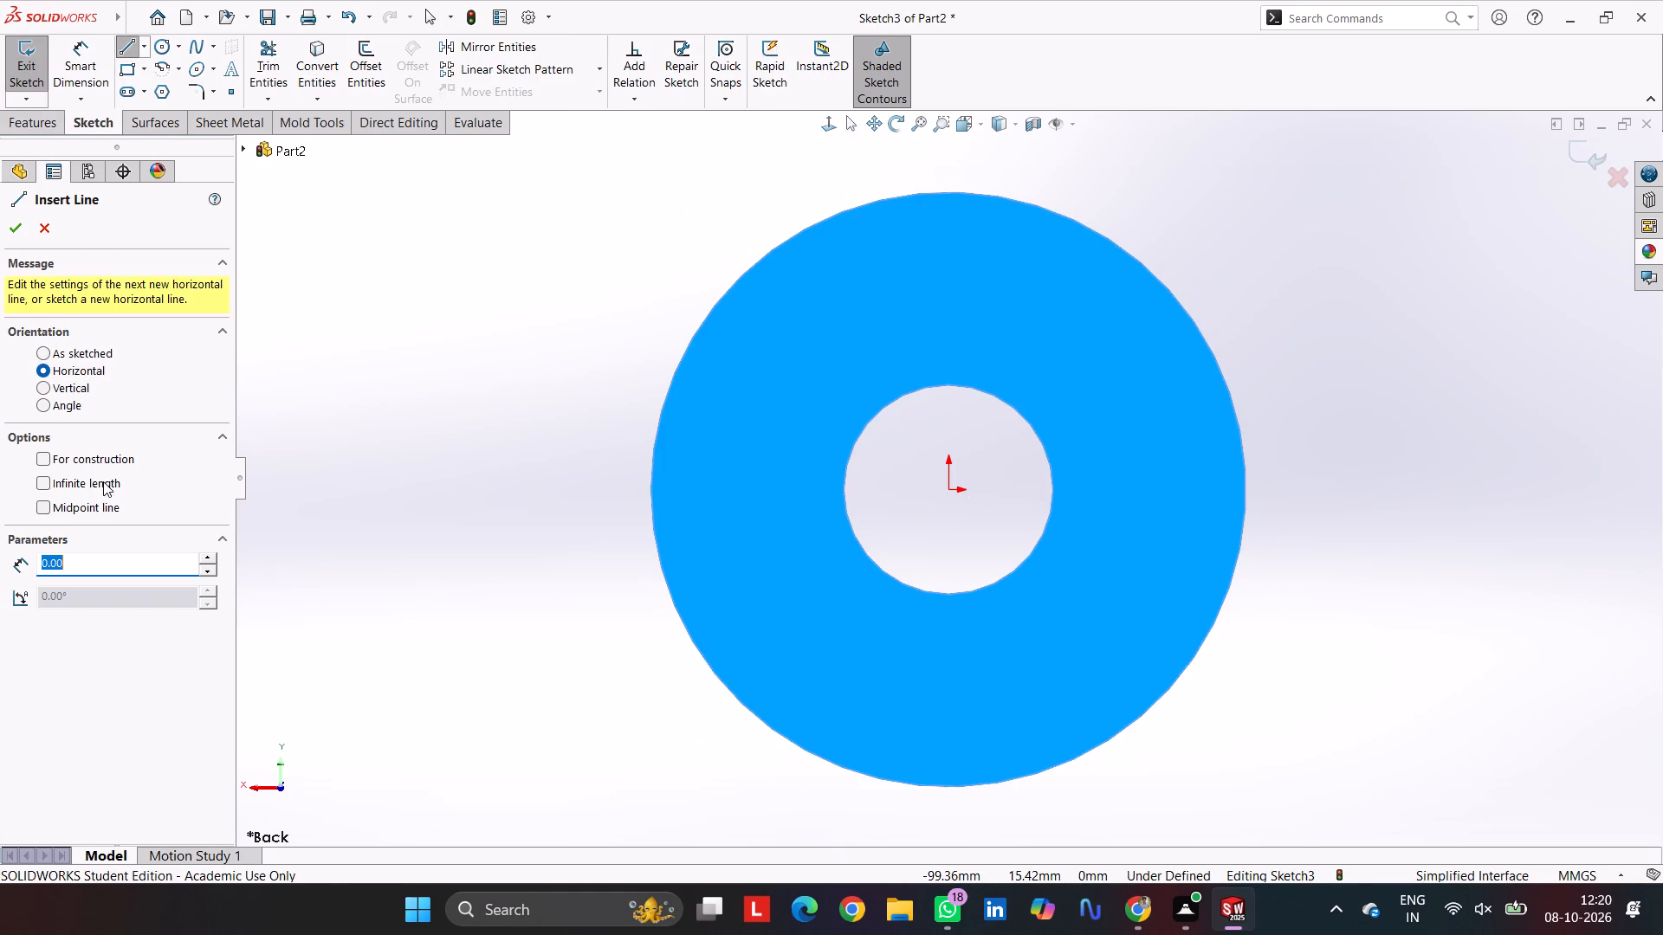
pyautogui.click(103, 481)
pyautogui.click(102, 458)
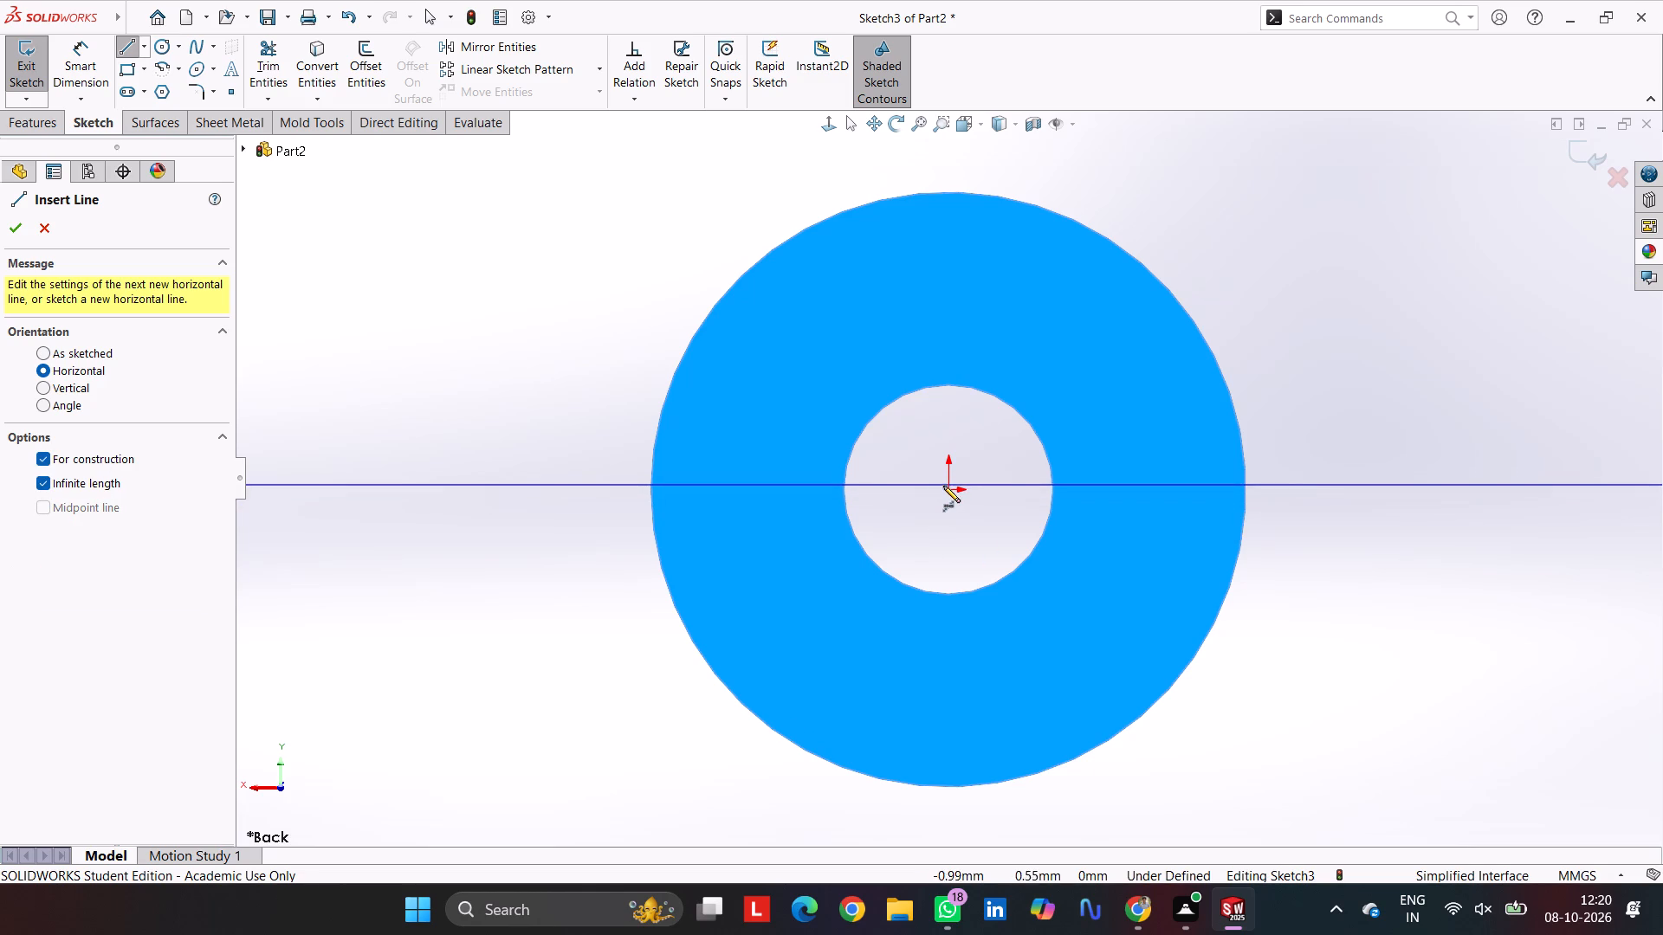
pyautogui.click(948, 488)
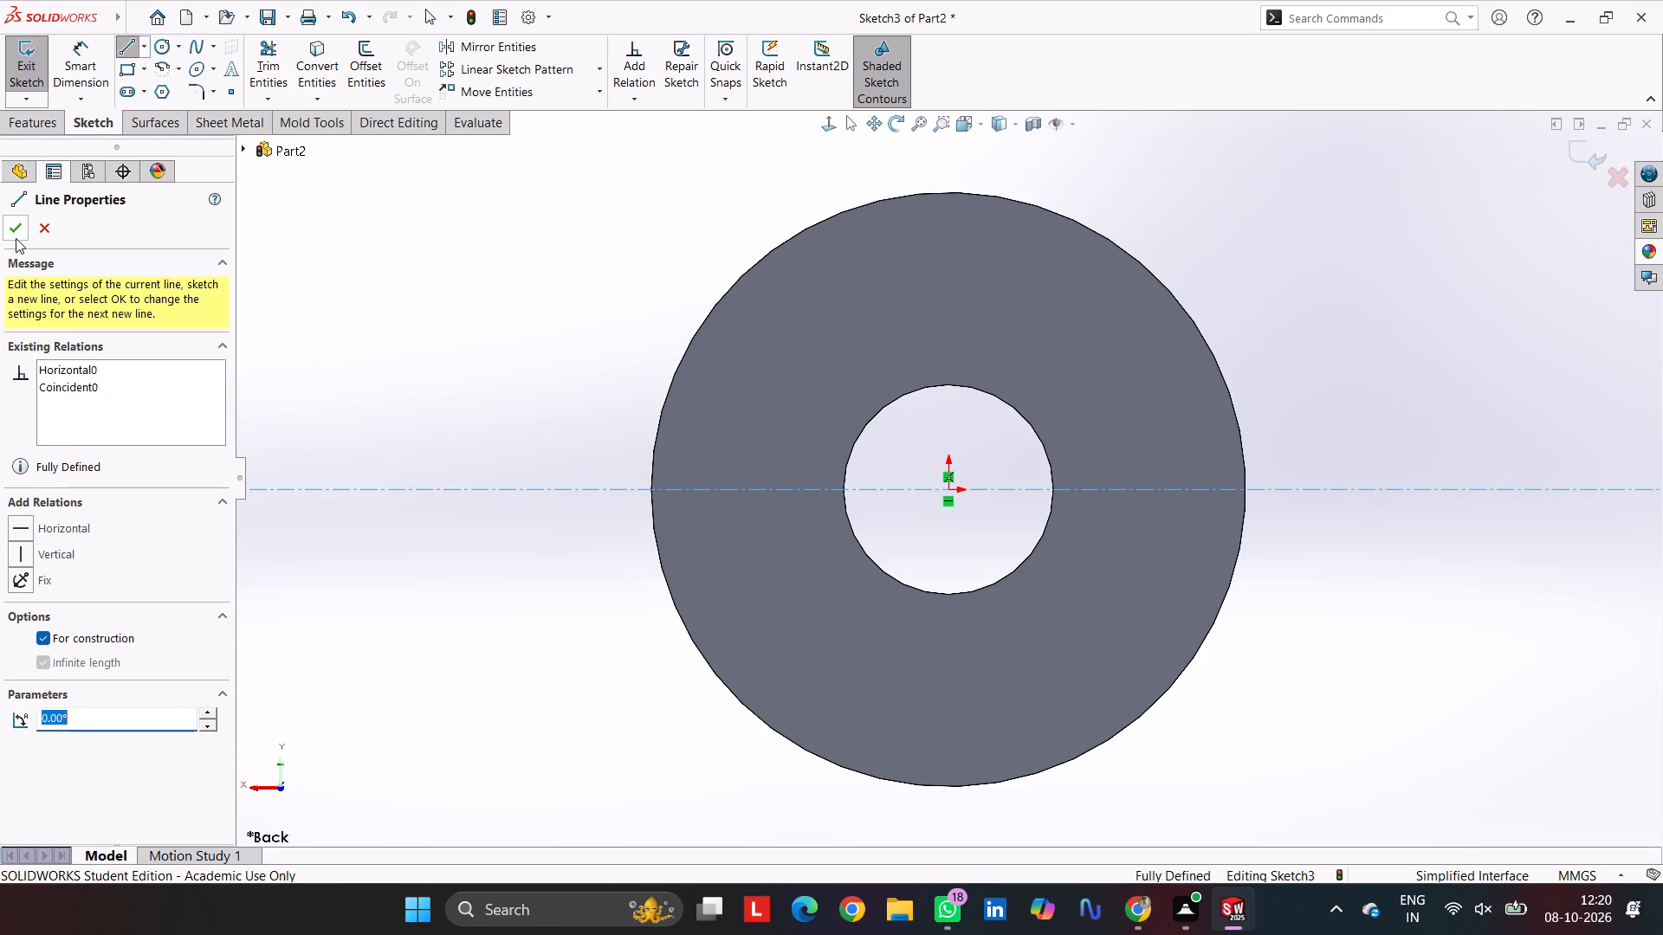
pyautogui.click(16, 238)
pyautogui.click(75, 384)
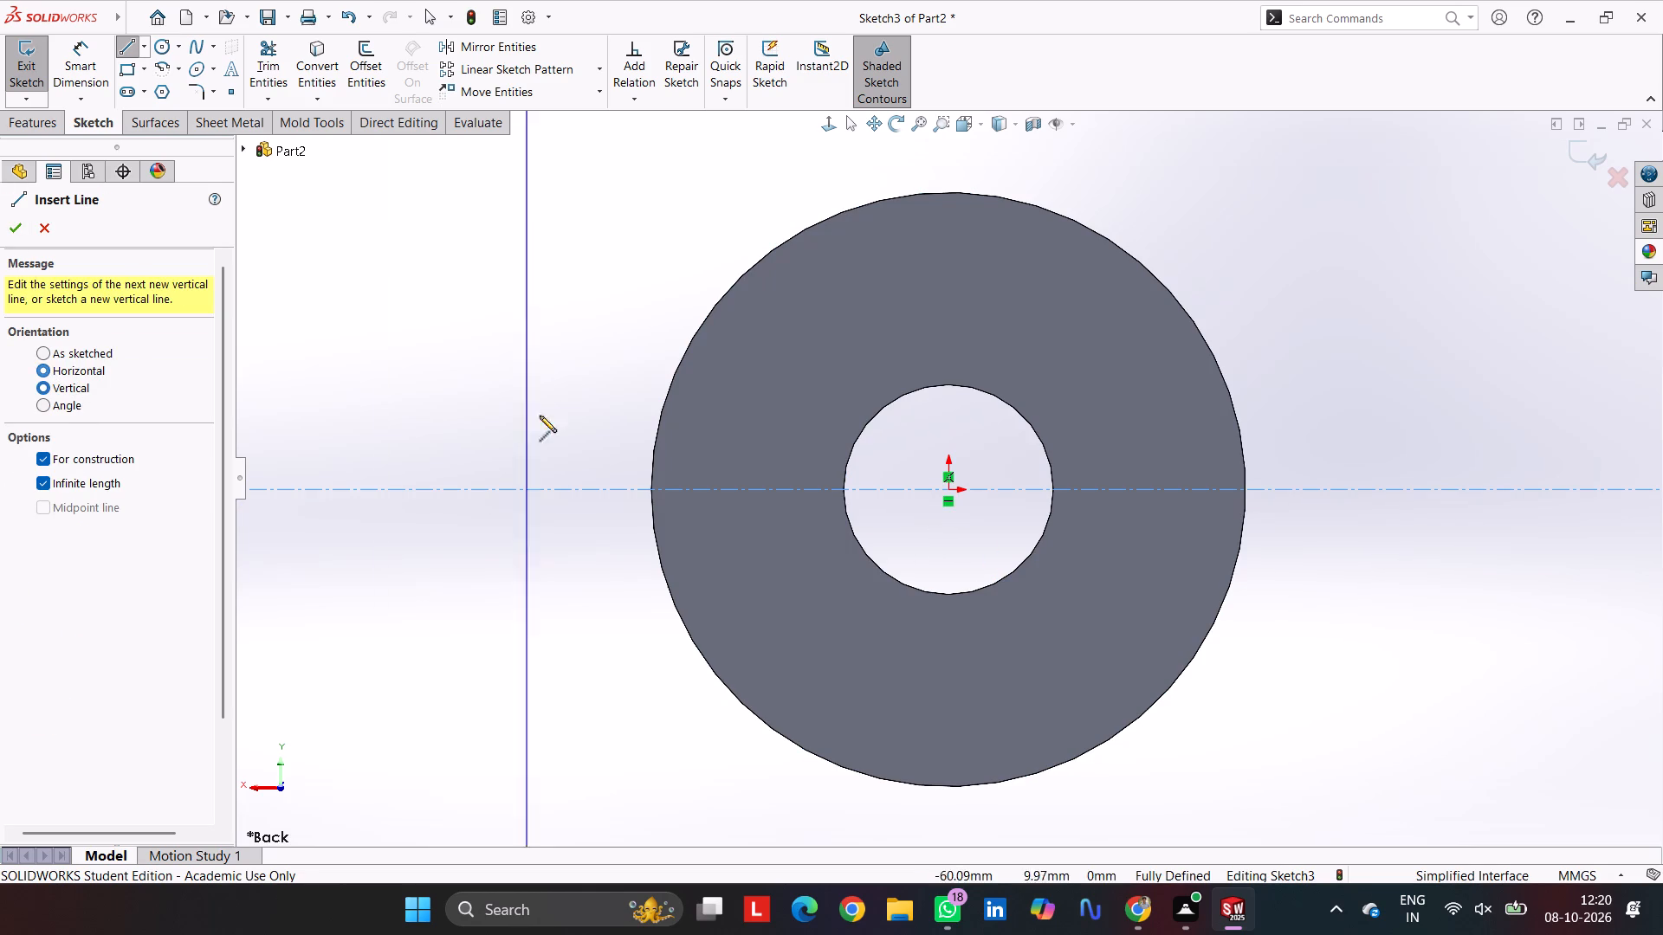
pyautogui.click(951, 492)
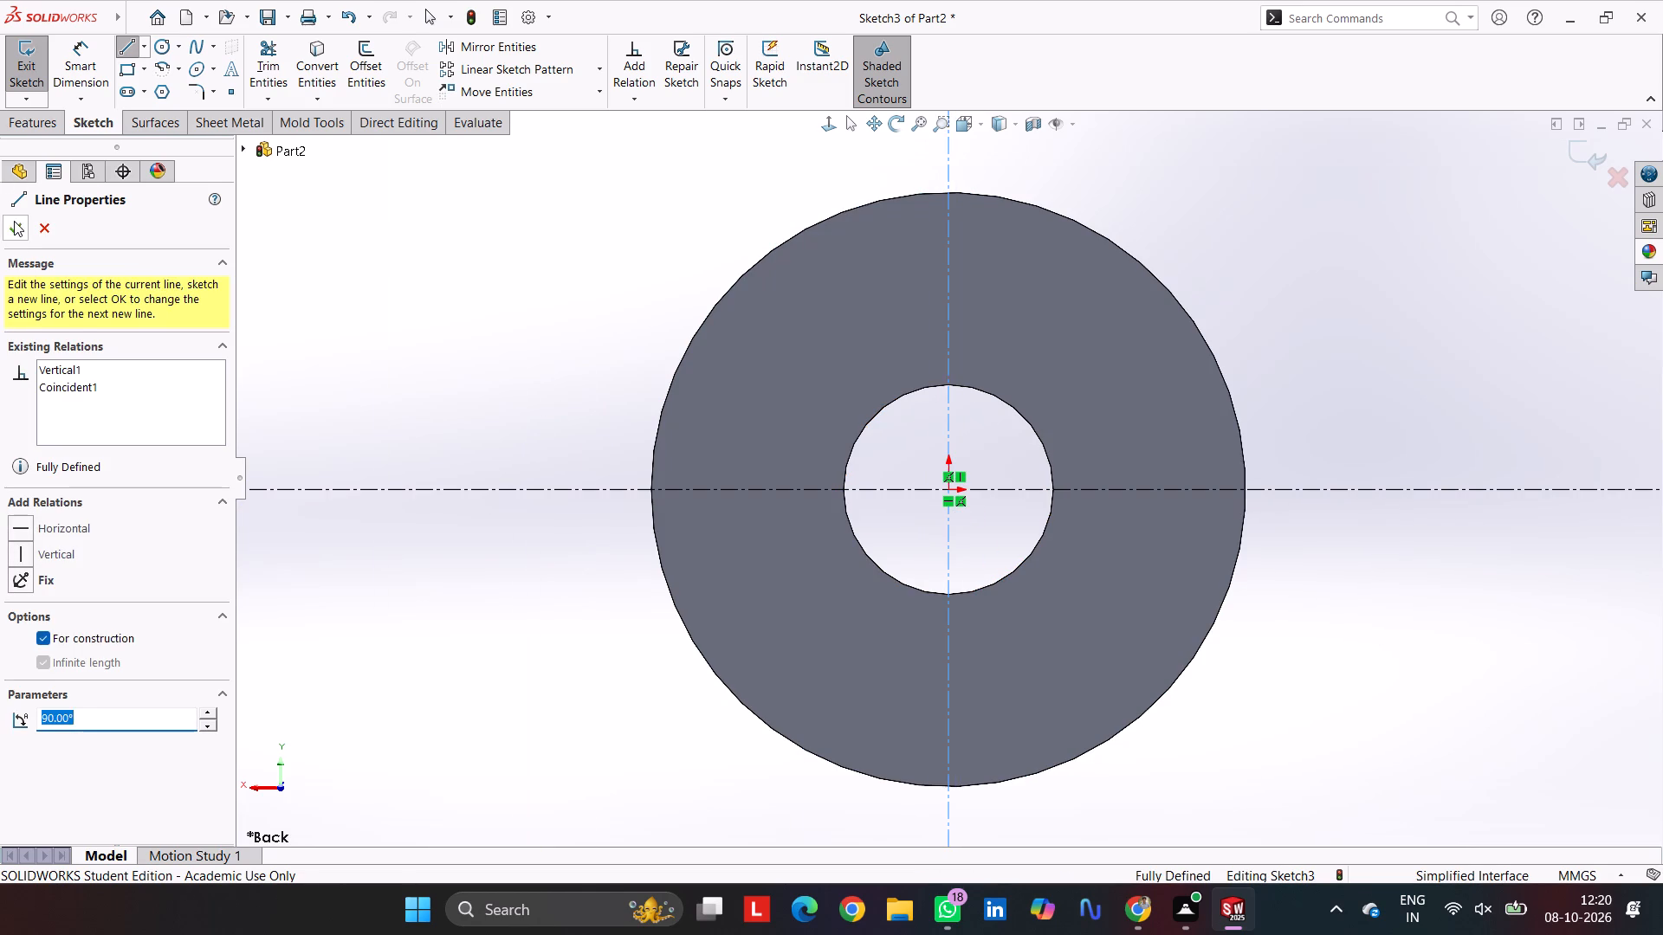
pyautogui.doubleClick(14, 221)
# Sketch a circle centred on the origin and dimension its diameter at 50 mm.
pyautogui.click(160, 42)
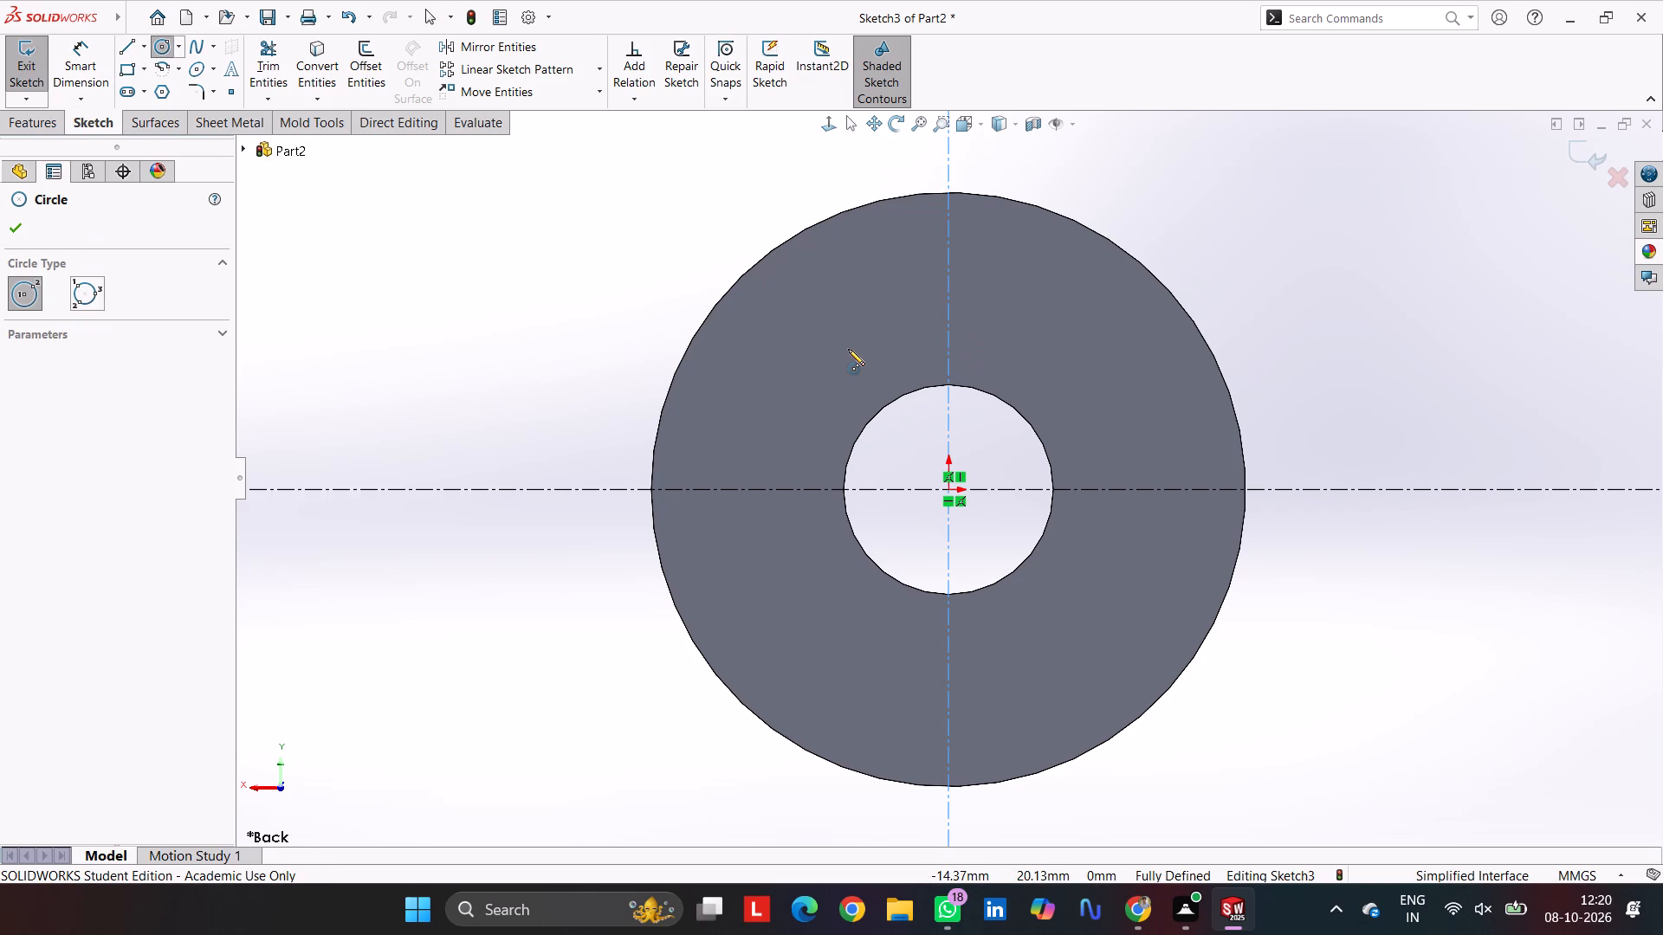
pyautogui.click(950, 490)
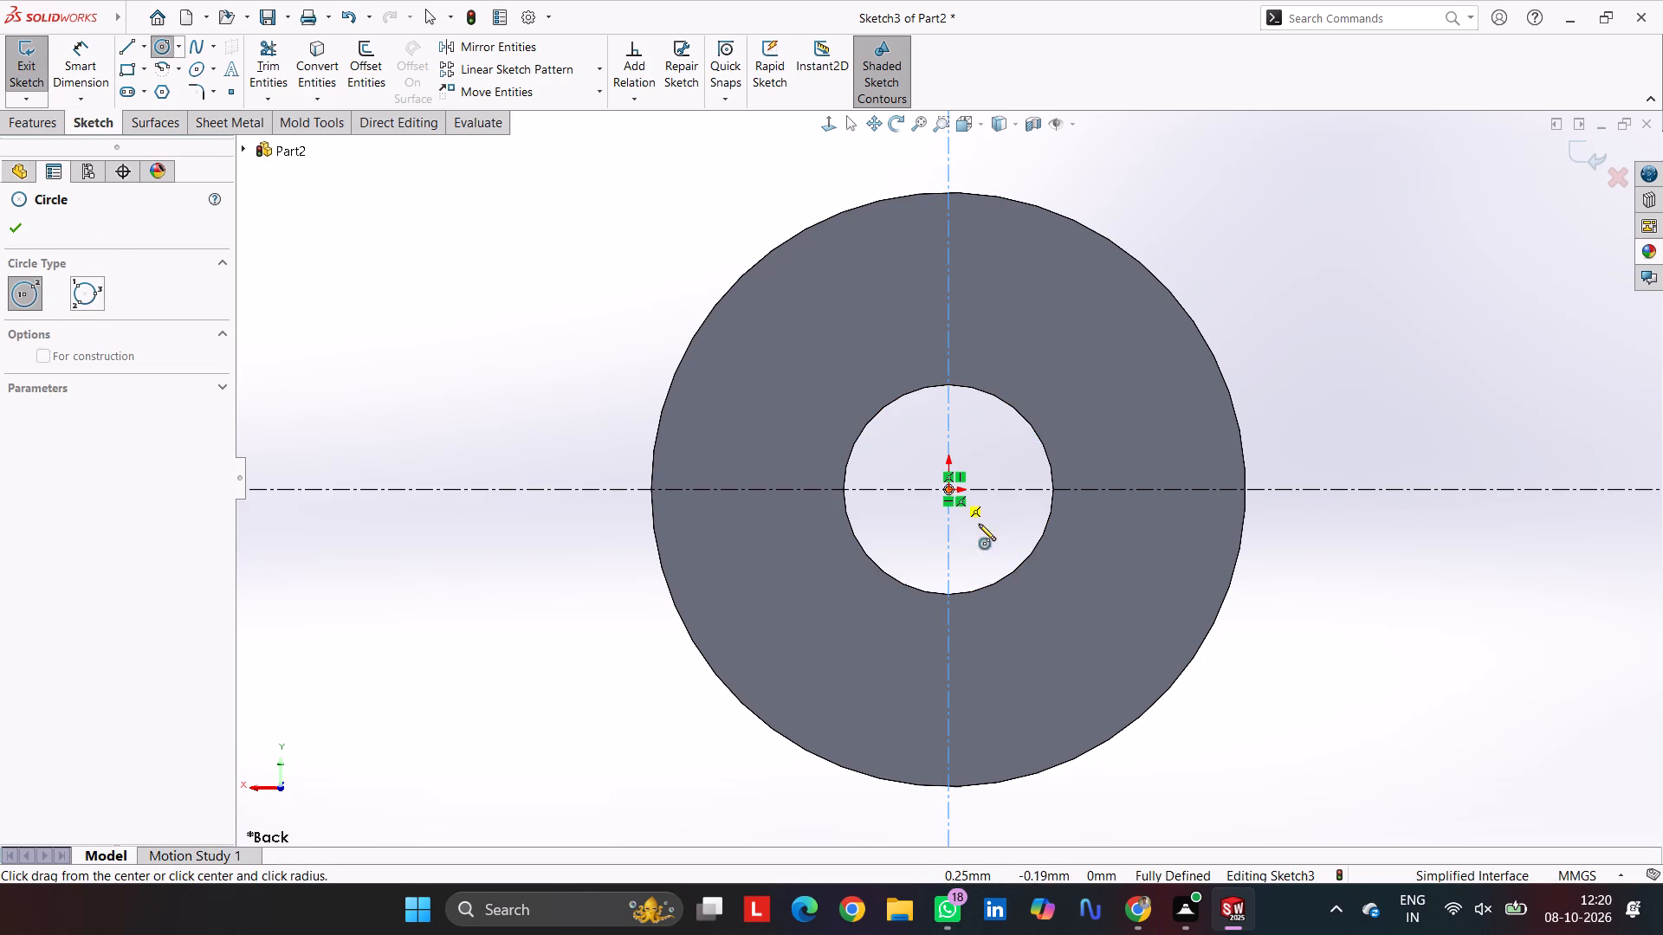
pyautogui.click(1100, 616)
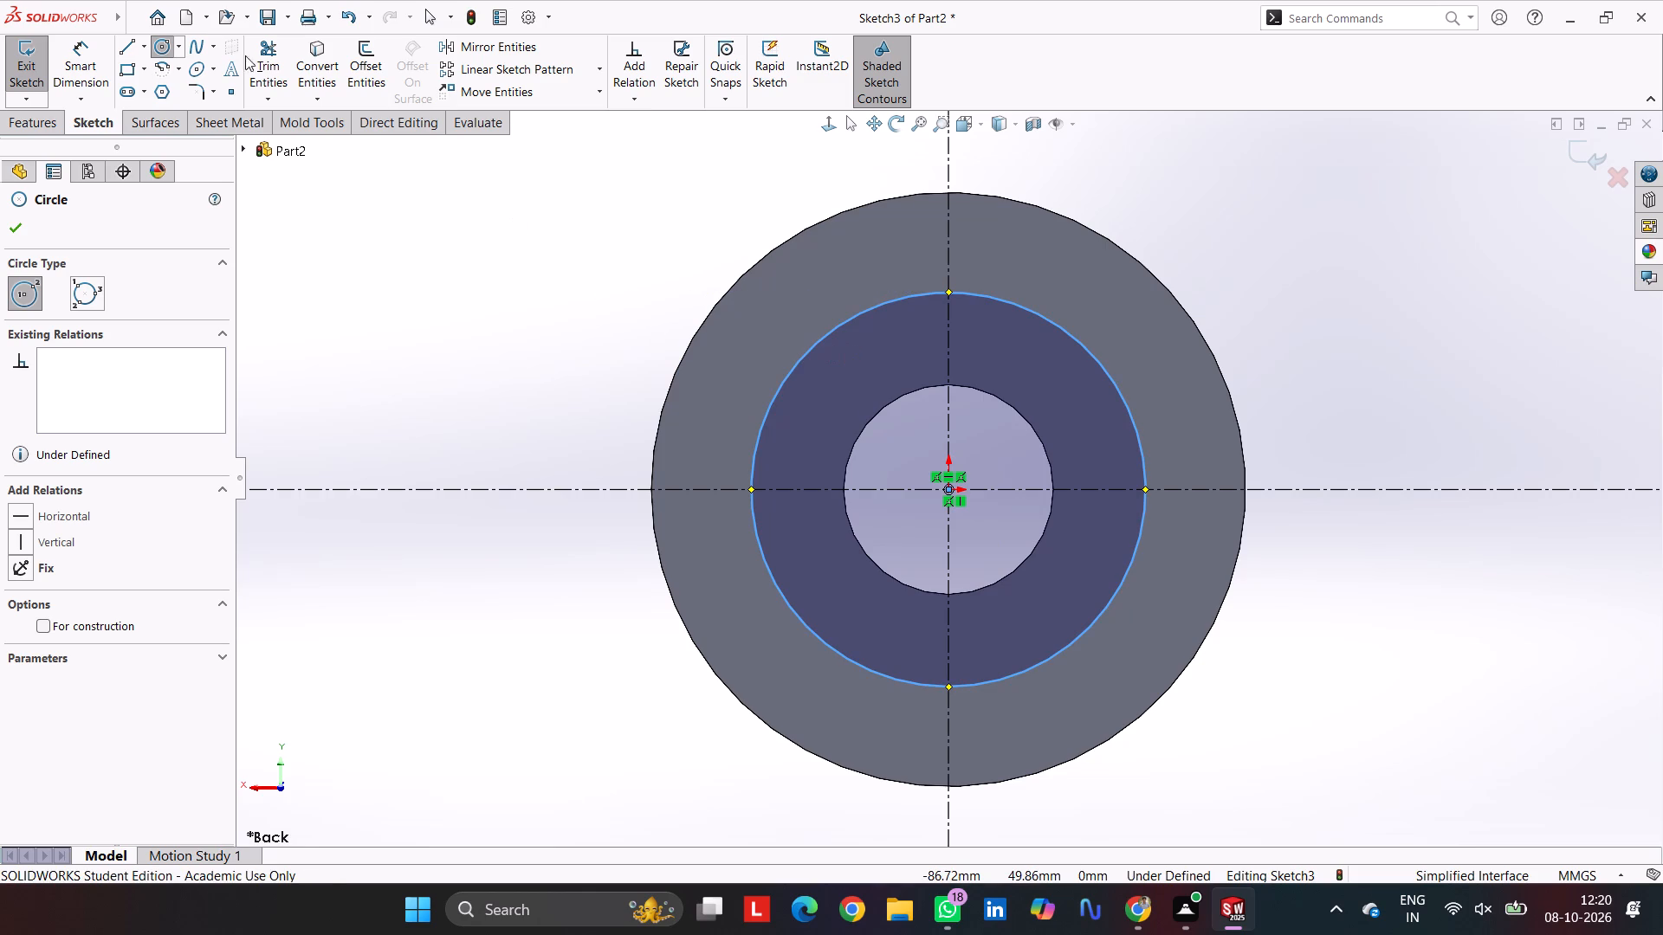
pyautogui.click(91, 50)
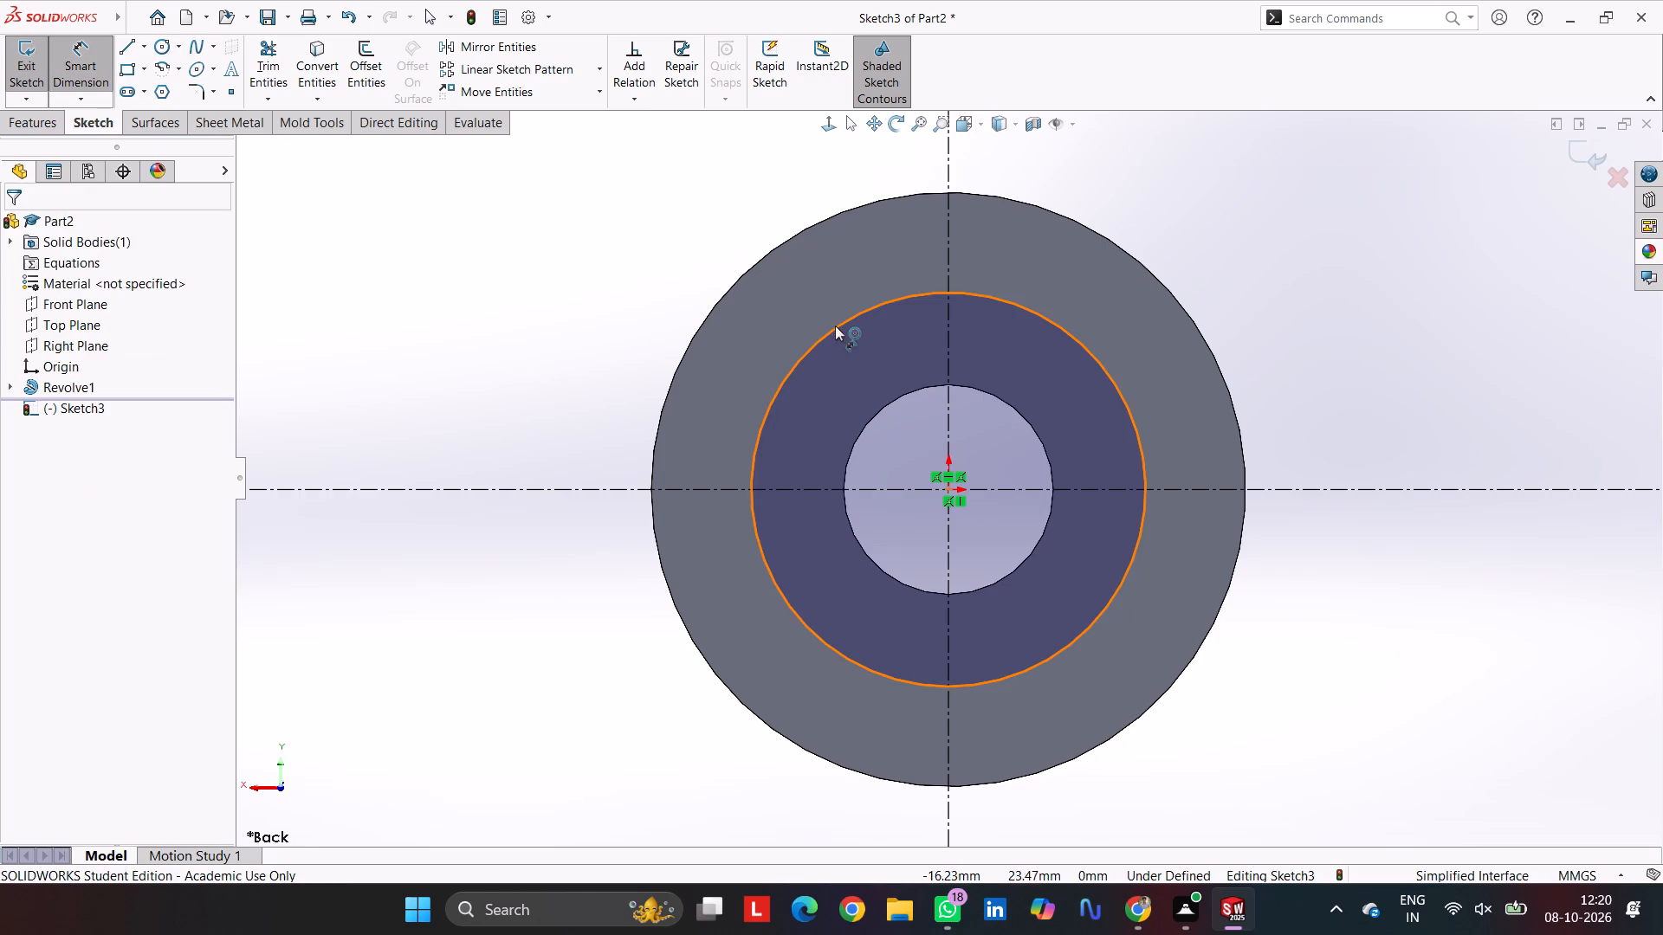
pyautogui.click(835, 326)
pyautogui.click(551, 295)
pyautogui.write('50')
pyautogui.press('Return')
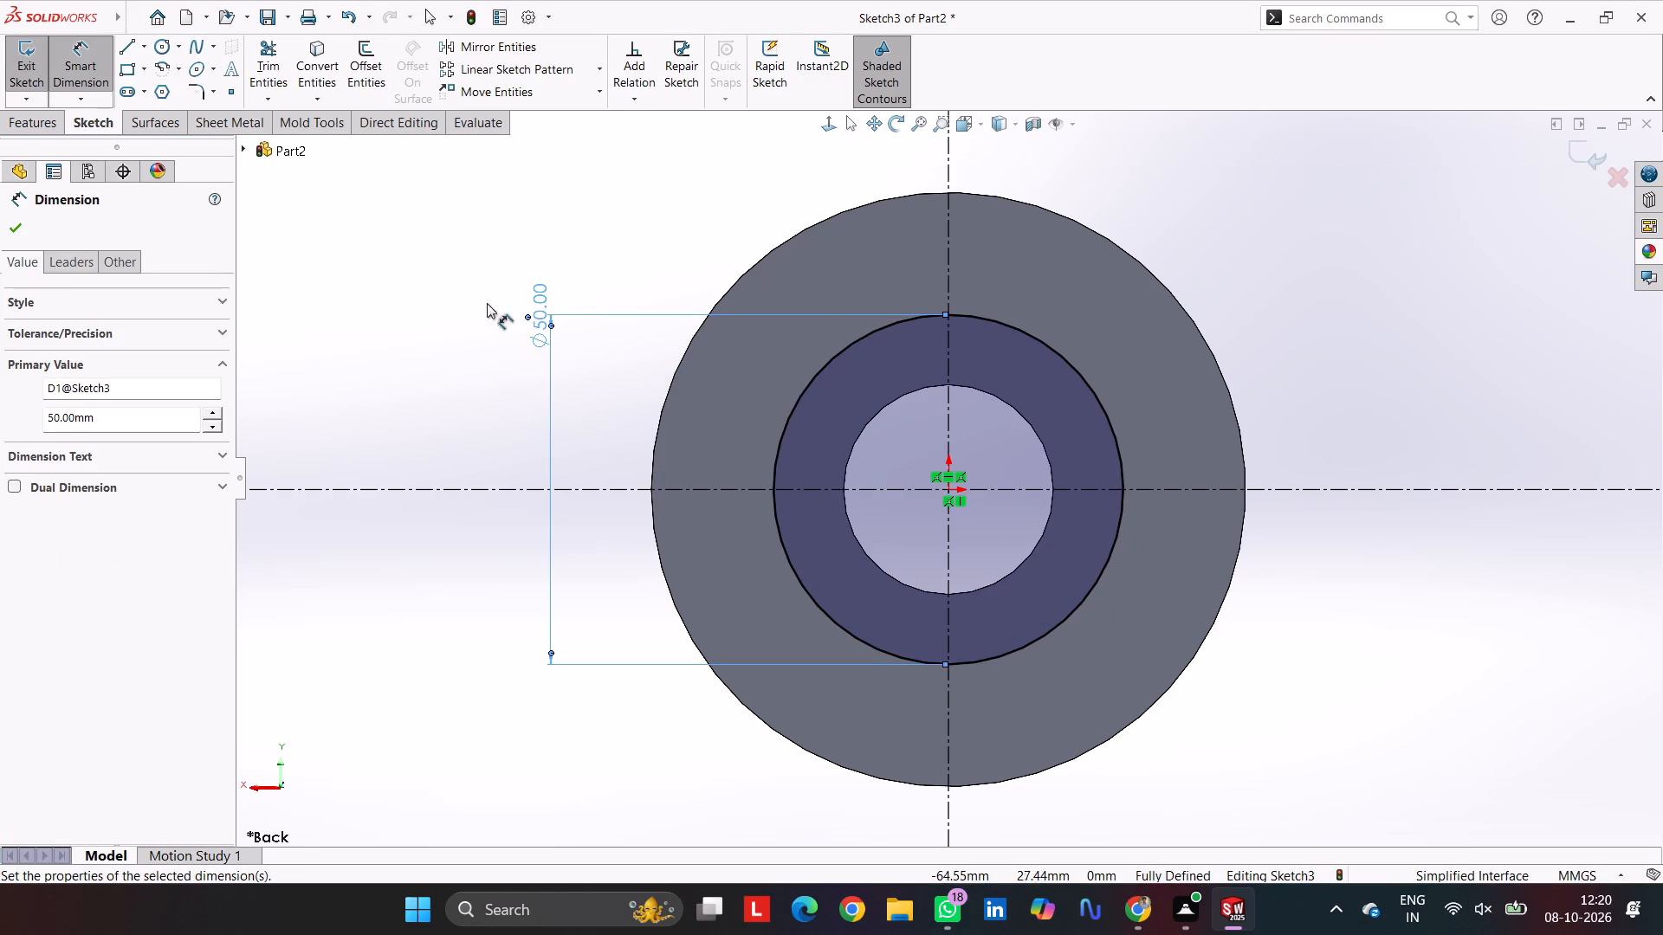
pyautogui.click(510, 306)
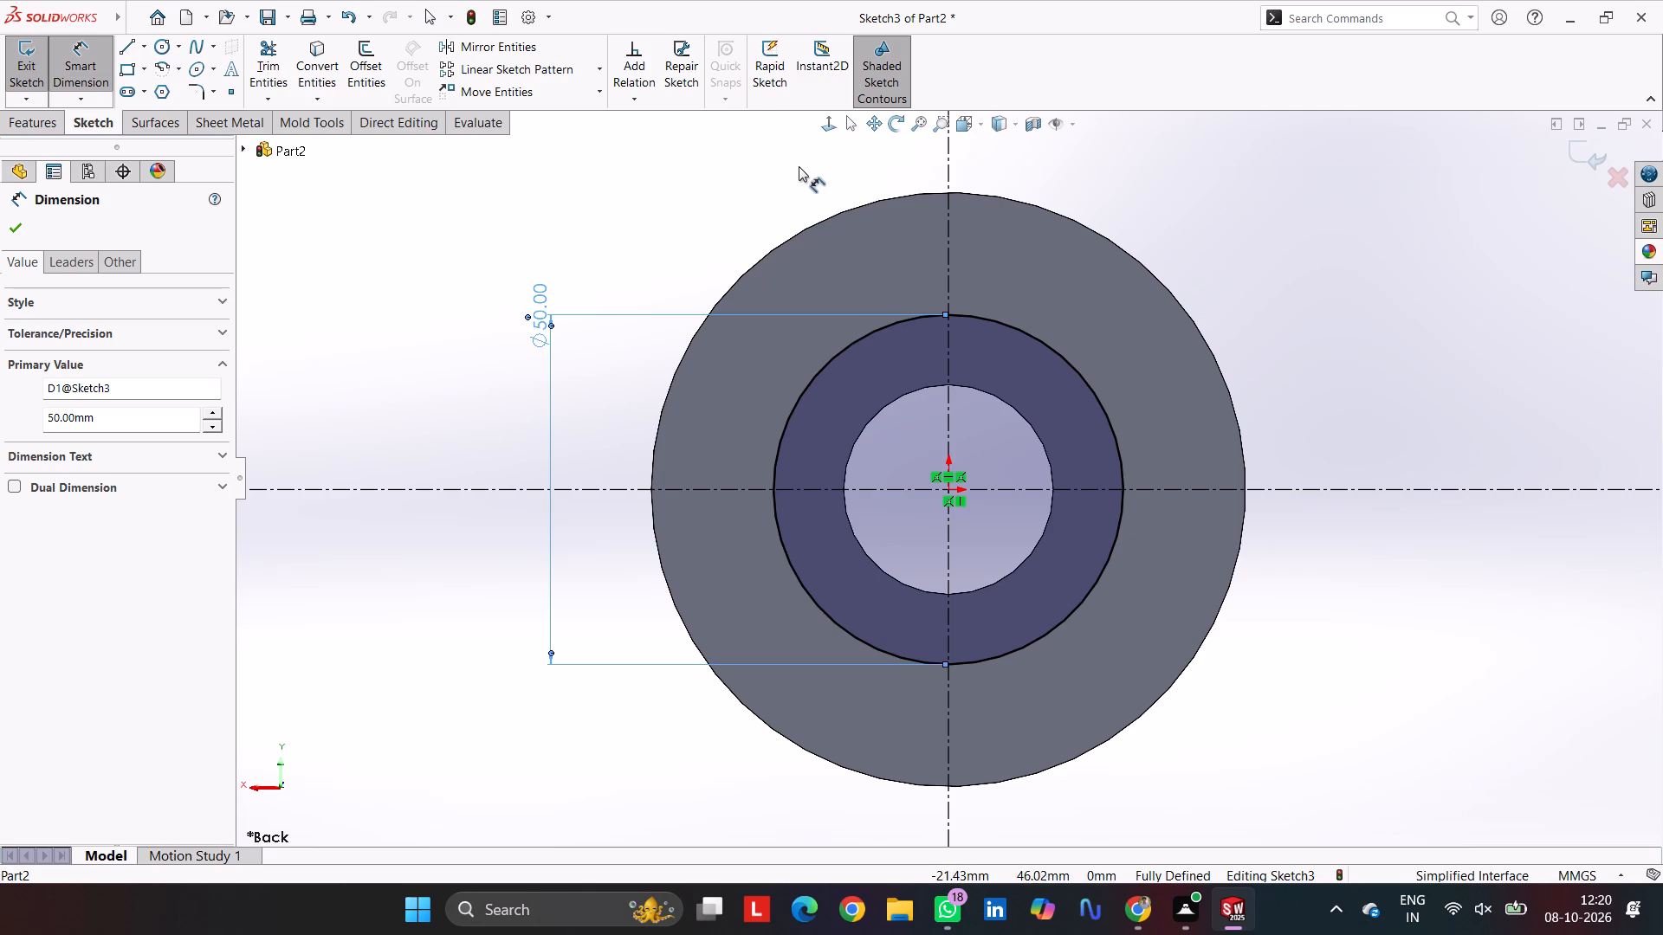
# Sketch a hole circle where the 50 mm circle meets the upper vertical centreline, and dimension its diameter at 10.5 mm.
pyautogui.click(162, 48)
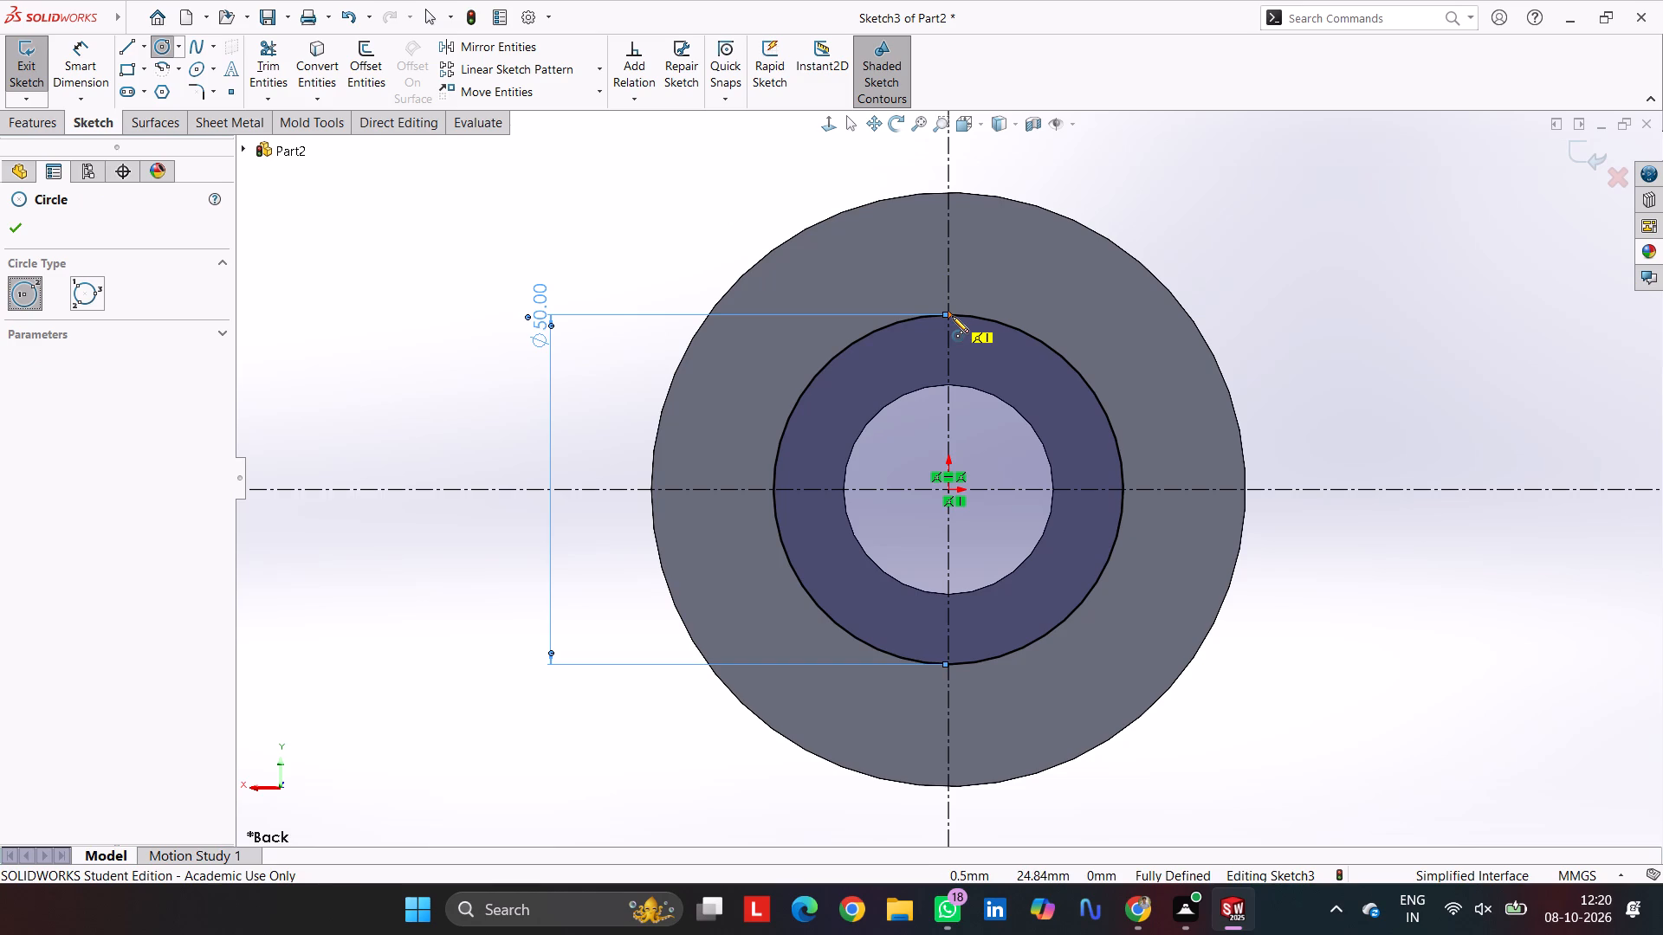
pyautogui.click(952, 316)
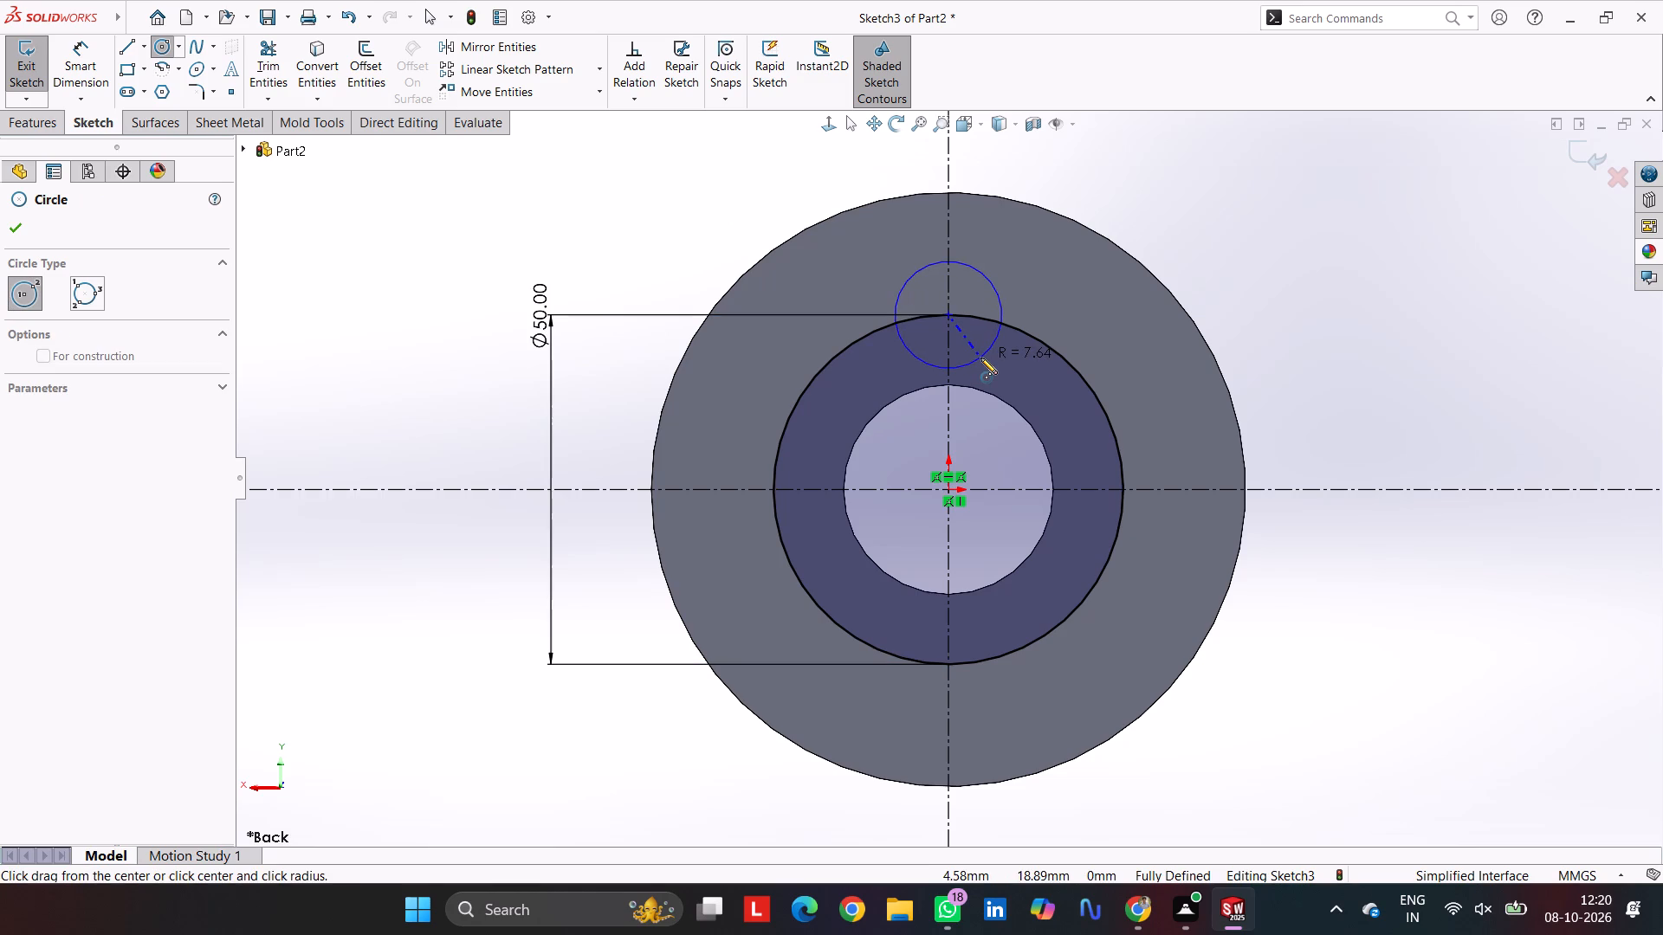
pyautogui.click(980, 358)
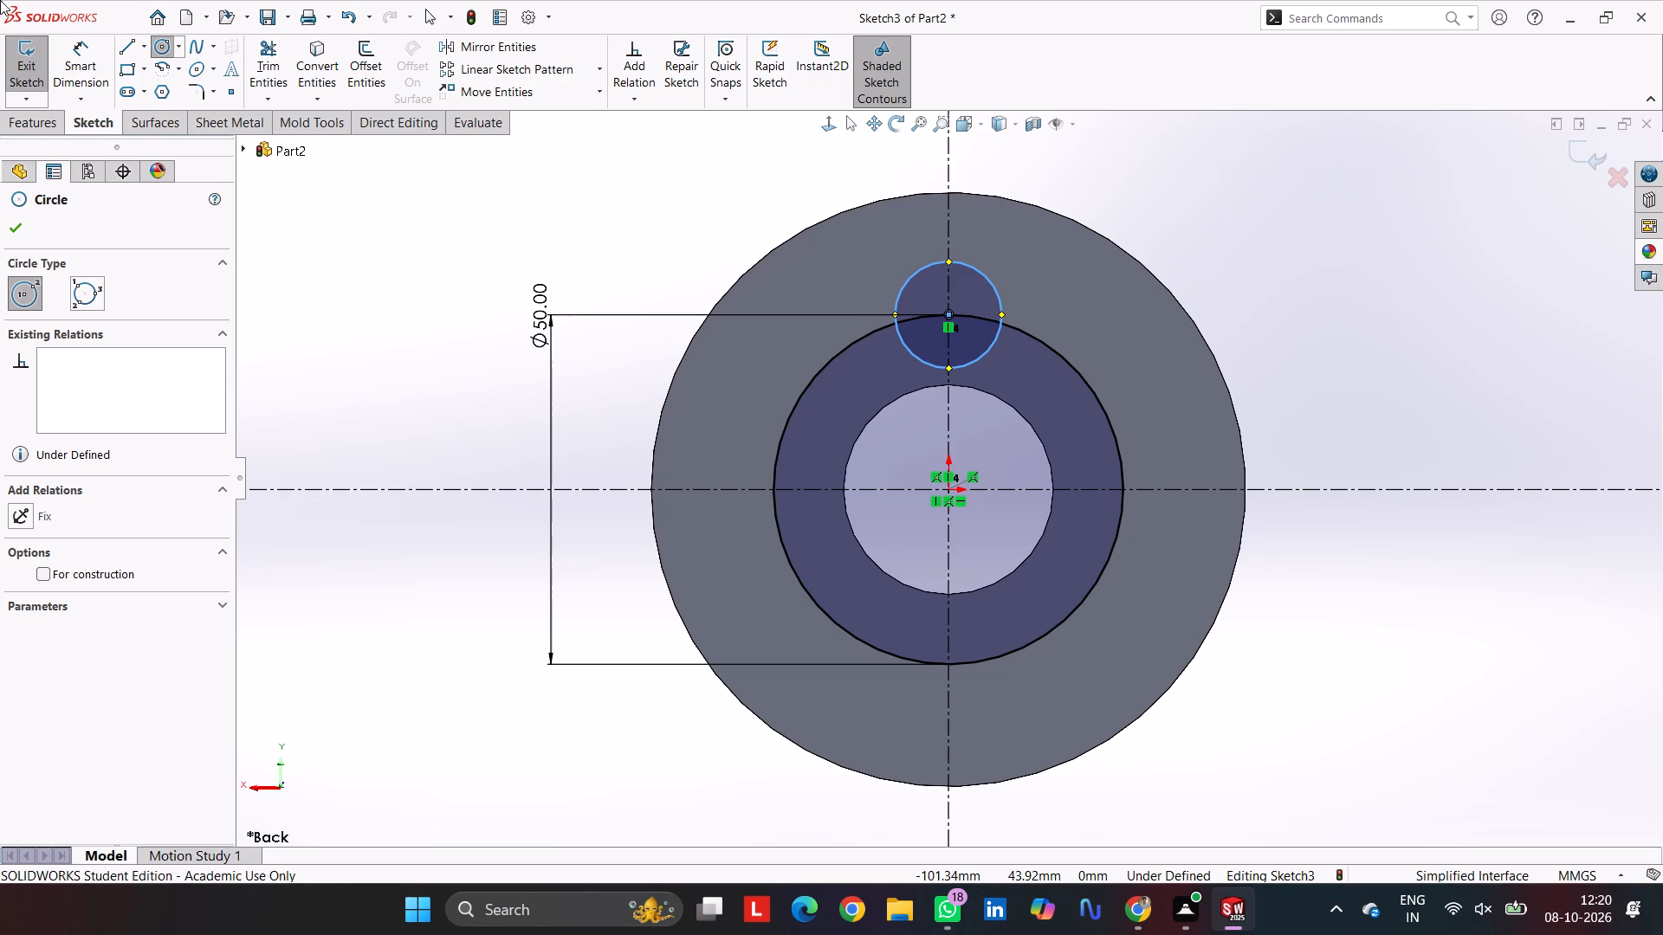
pyautogui.click(102, 54)
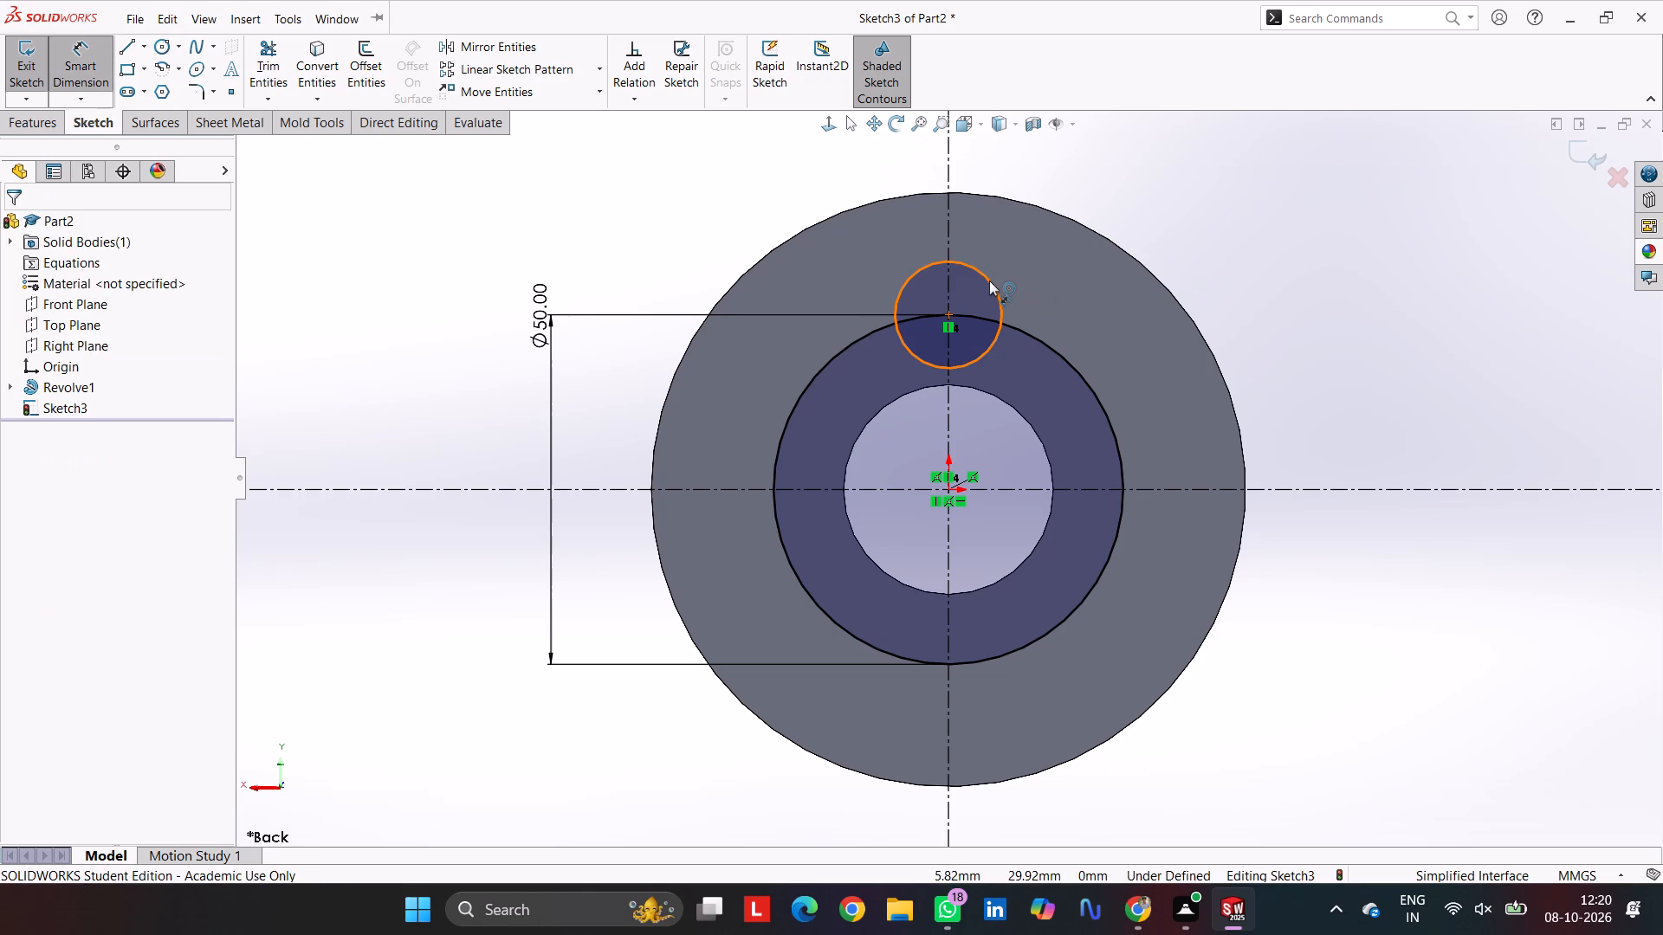
pyautogui.click(989, 280)
pyautogui.click(1072, 265)
pyautogui.write('10.5')
pyautogui.press('Return')
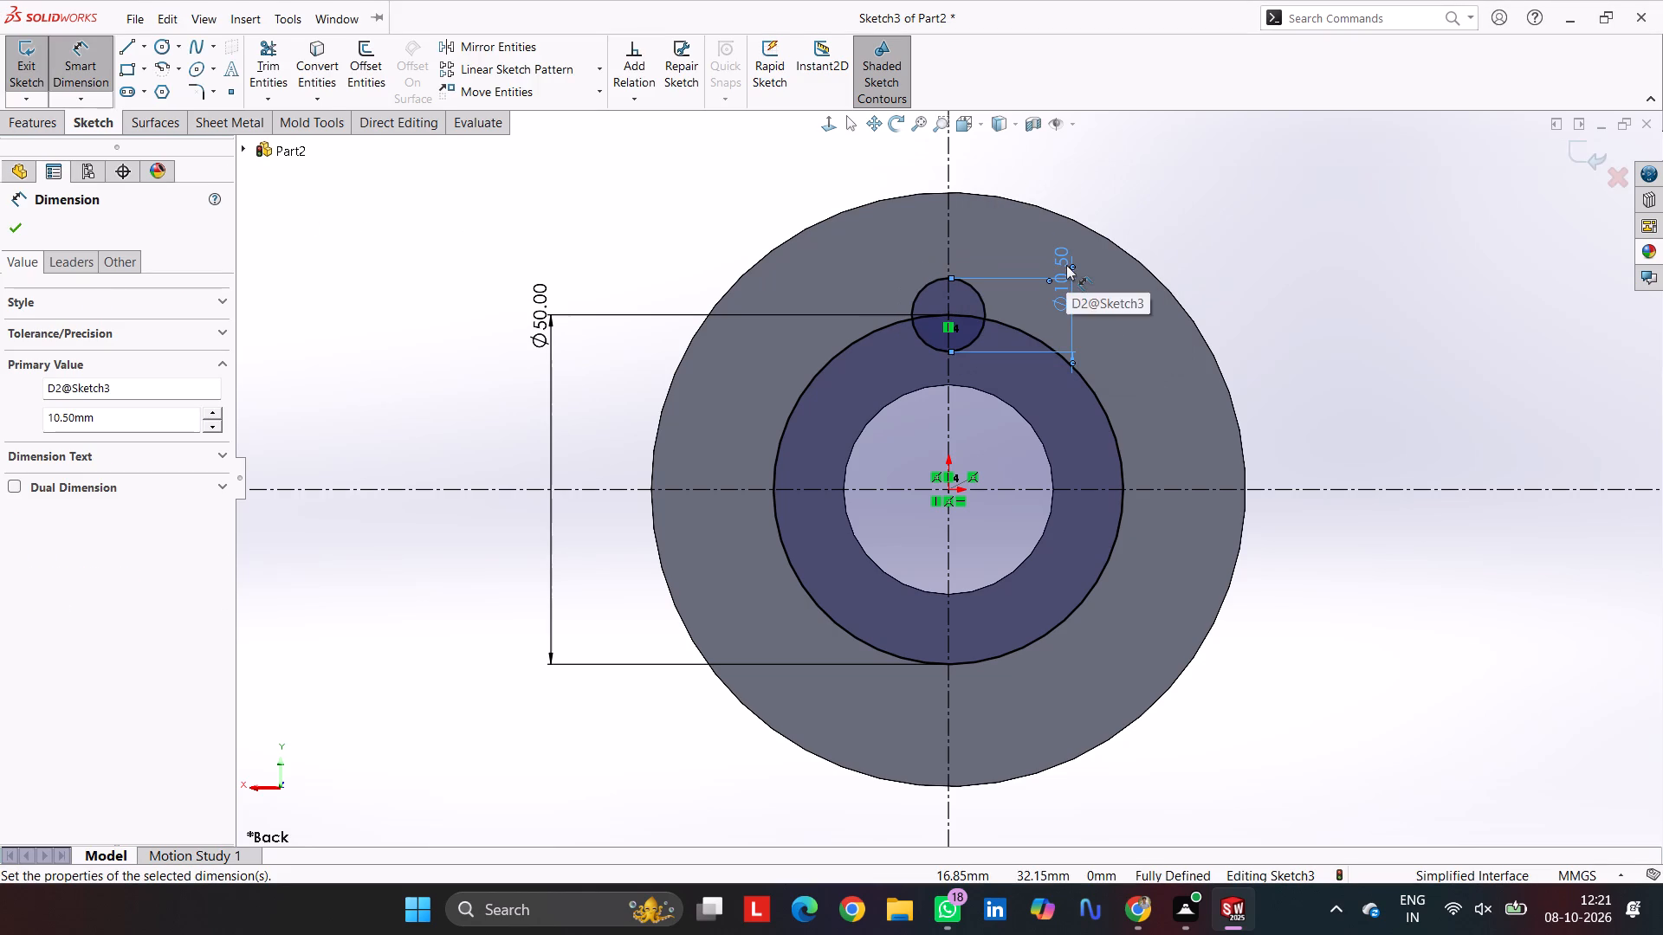
pyautogui.click(399, 219)
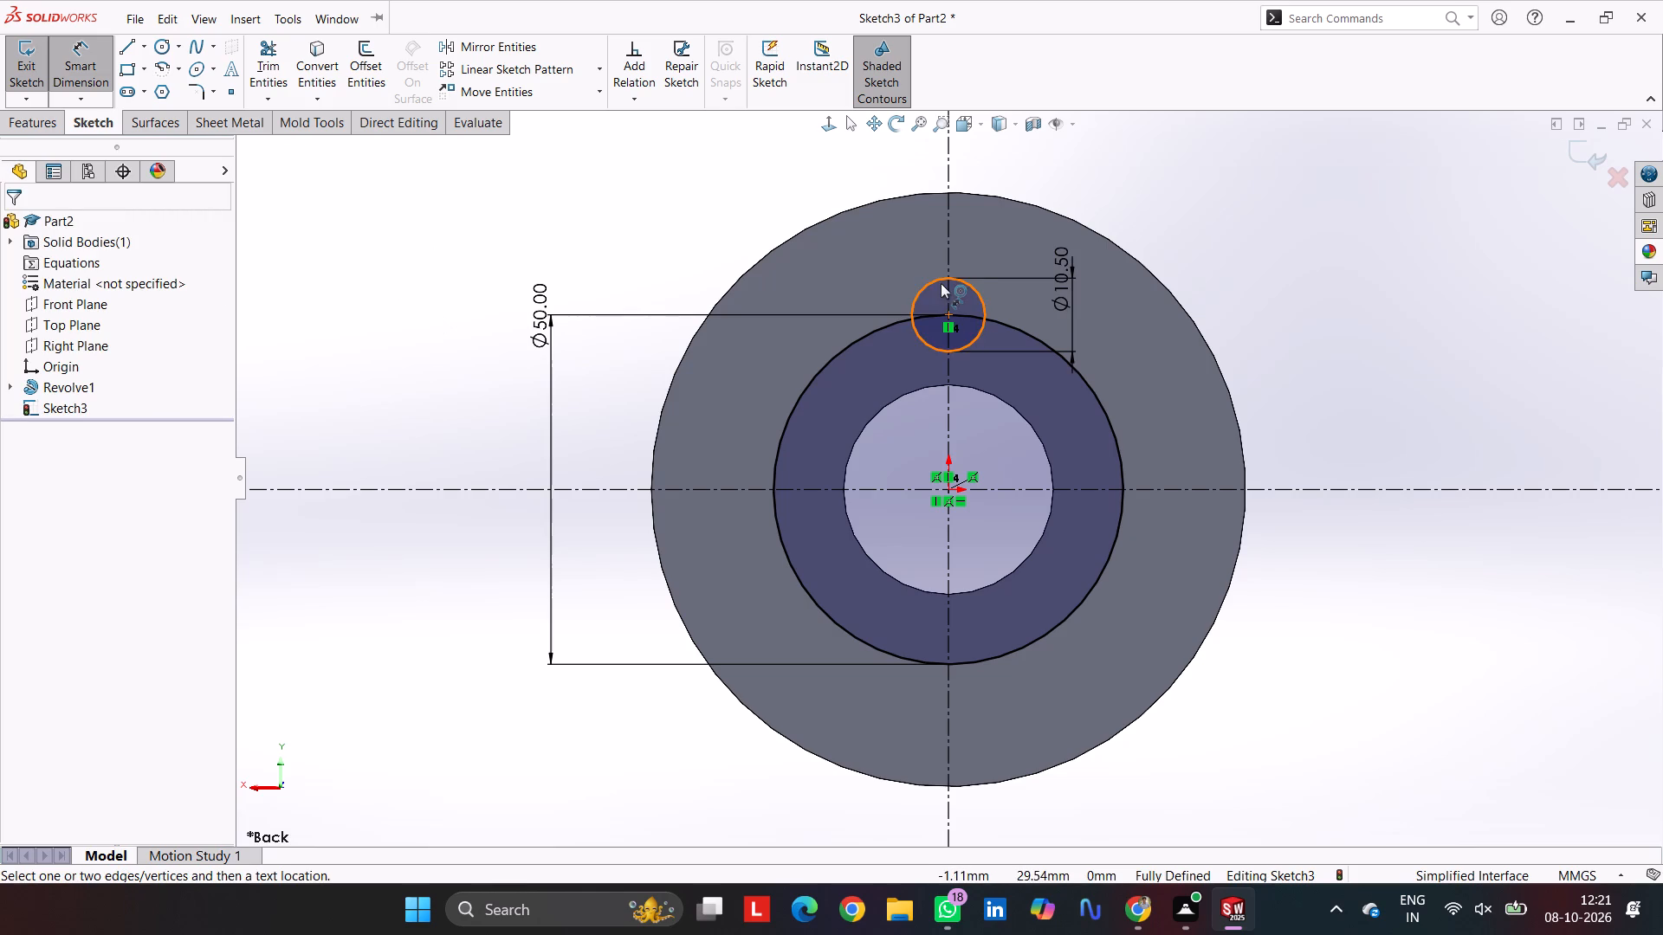
# Convert the 50 mm circle to construction geometry.
pyautogui.click(856, 340)
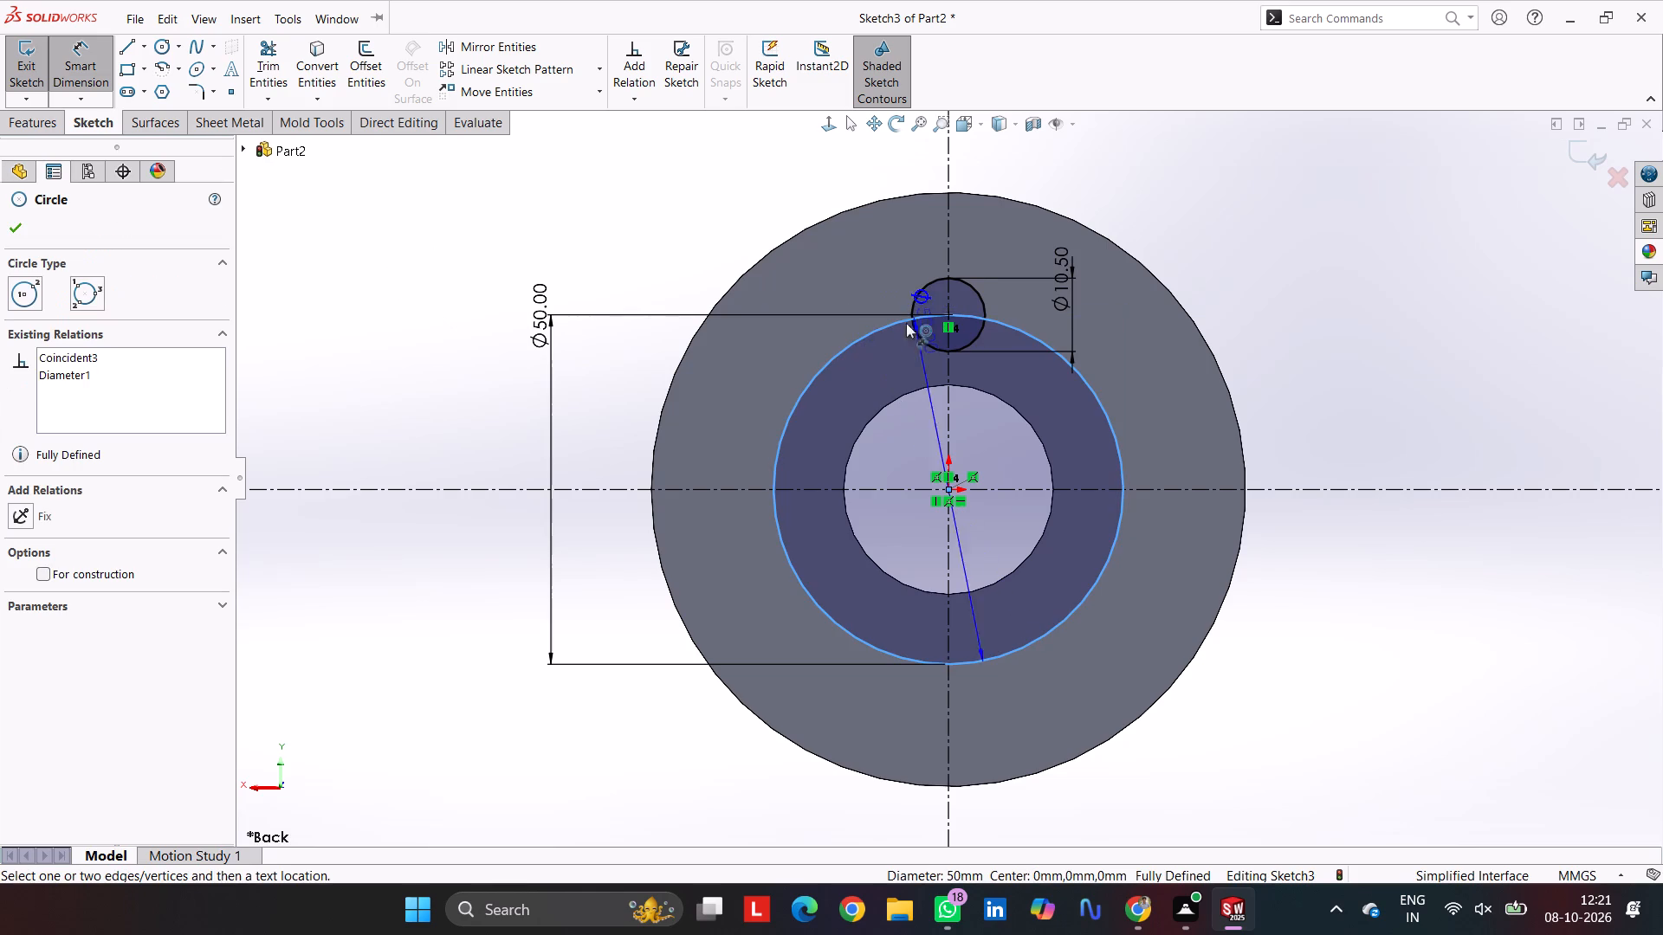
pyautogui.press('Escape')
pyautogui.press('Escape')
pyautogui.press('Escape')
pyautogui.click(868, 339)
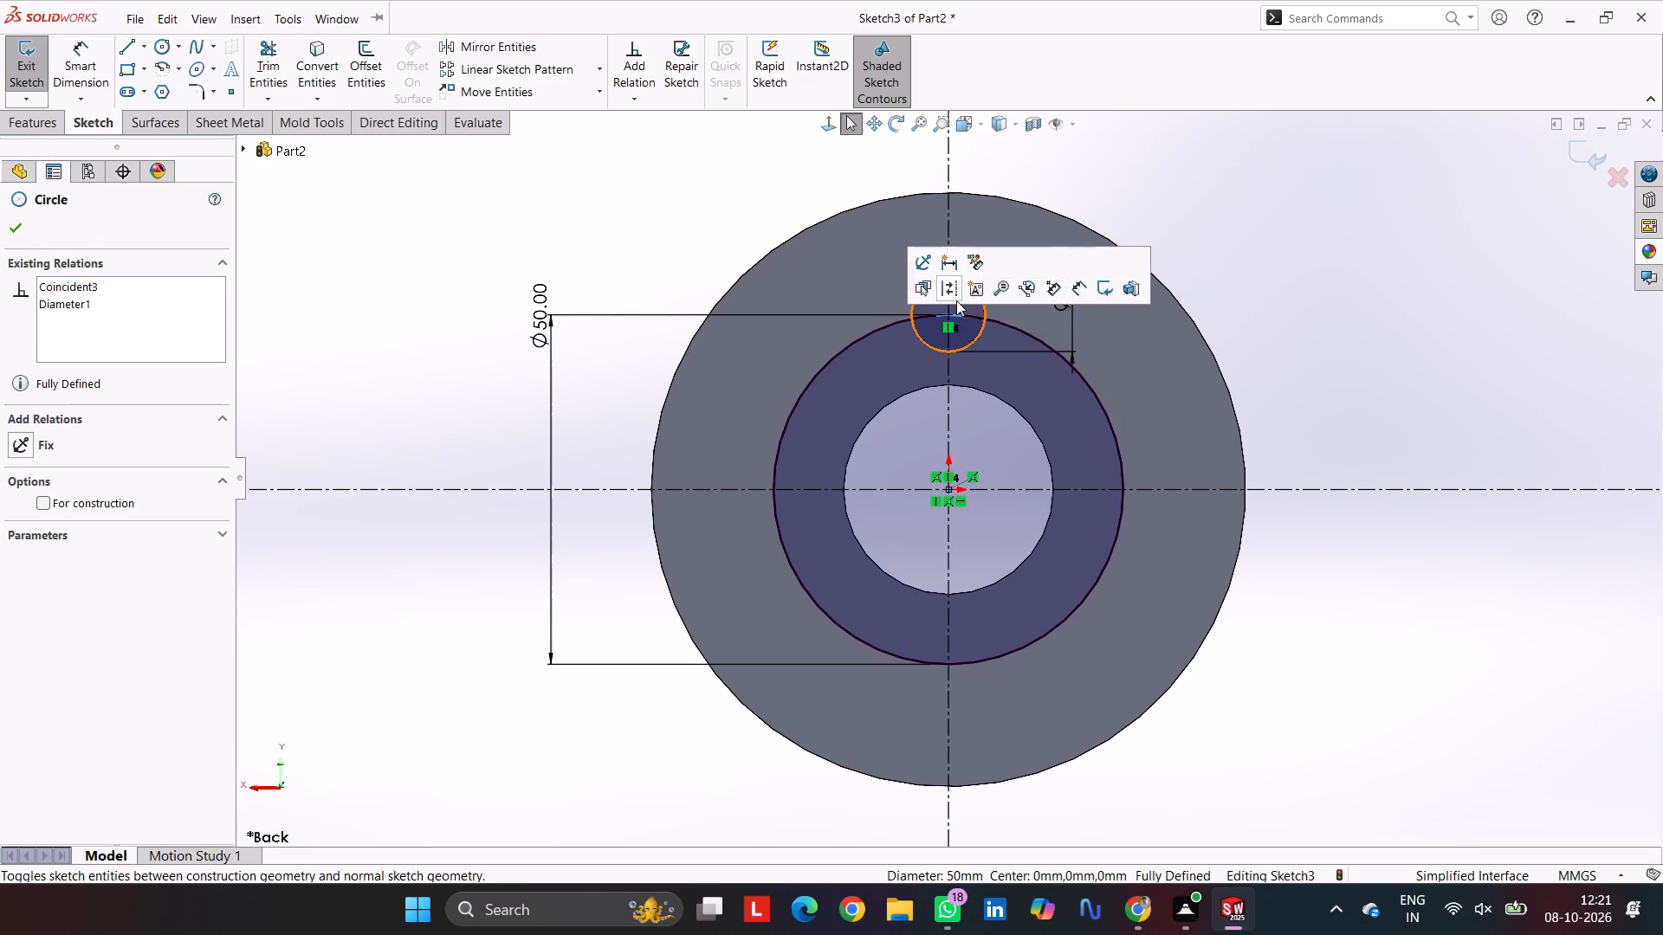
pyautogui.click(947, 292)
pyautogui.click(698, 235)
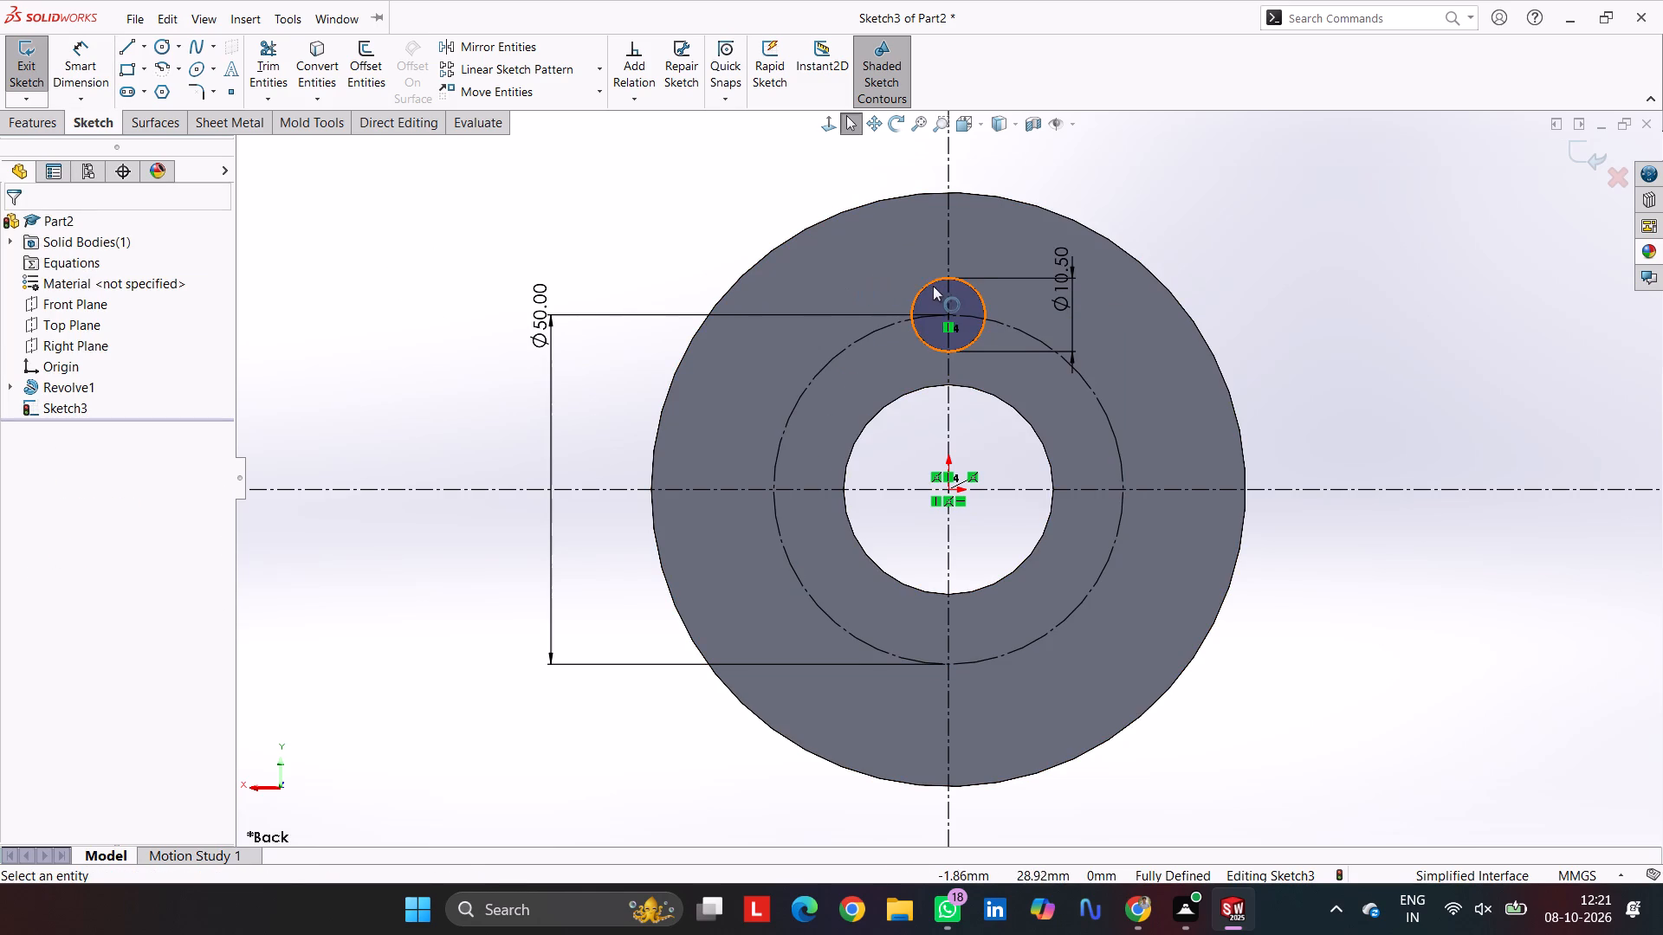
# Create a circular sketch pattern of the 10.5 mm circle with 4 equally spaced instances over 360 degrees about the origin.
pyautogui.click(930, 283)
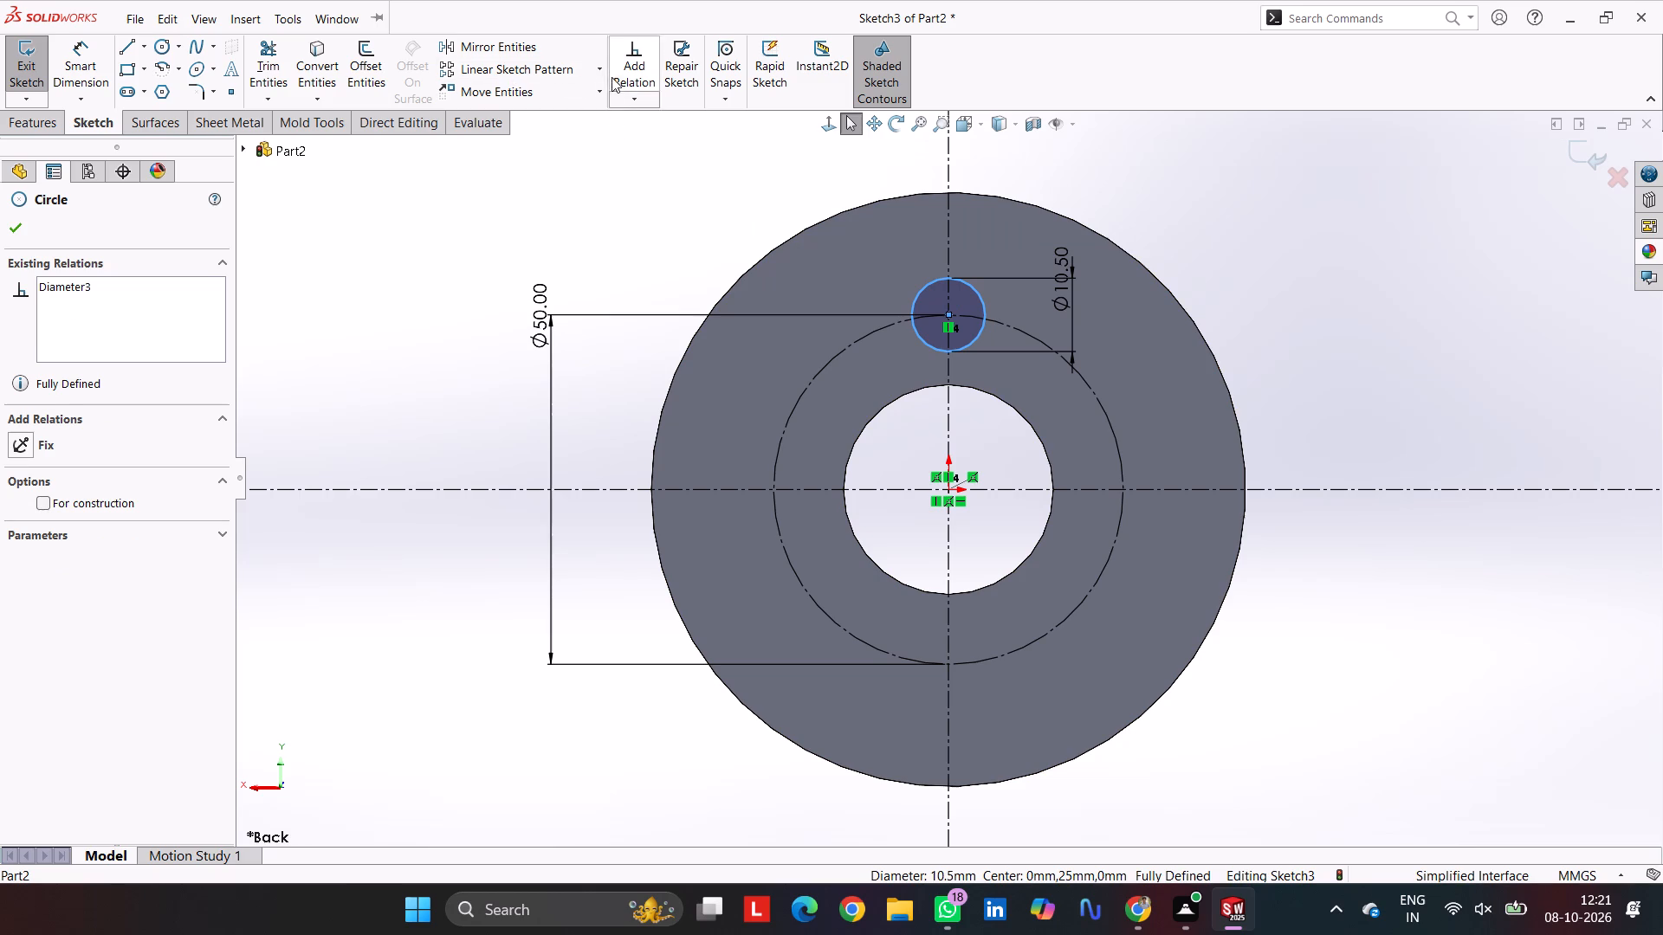
pyautogui.click(601, 65)
pyautogui.click(565, 110)
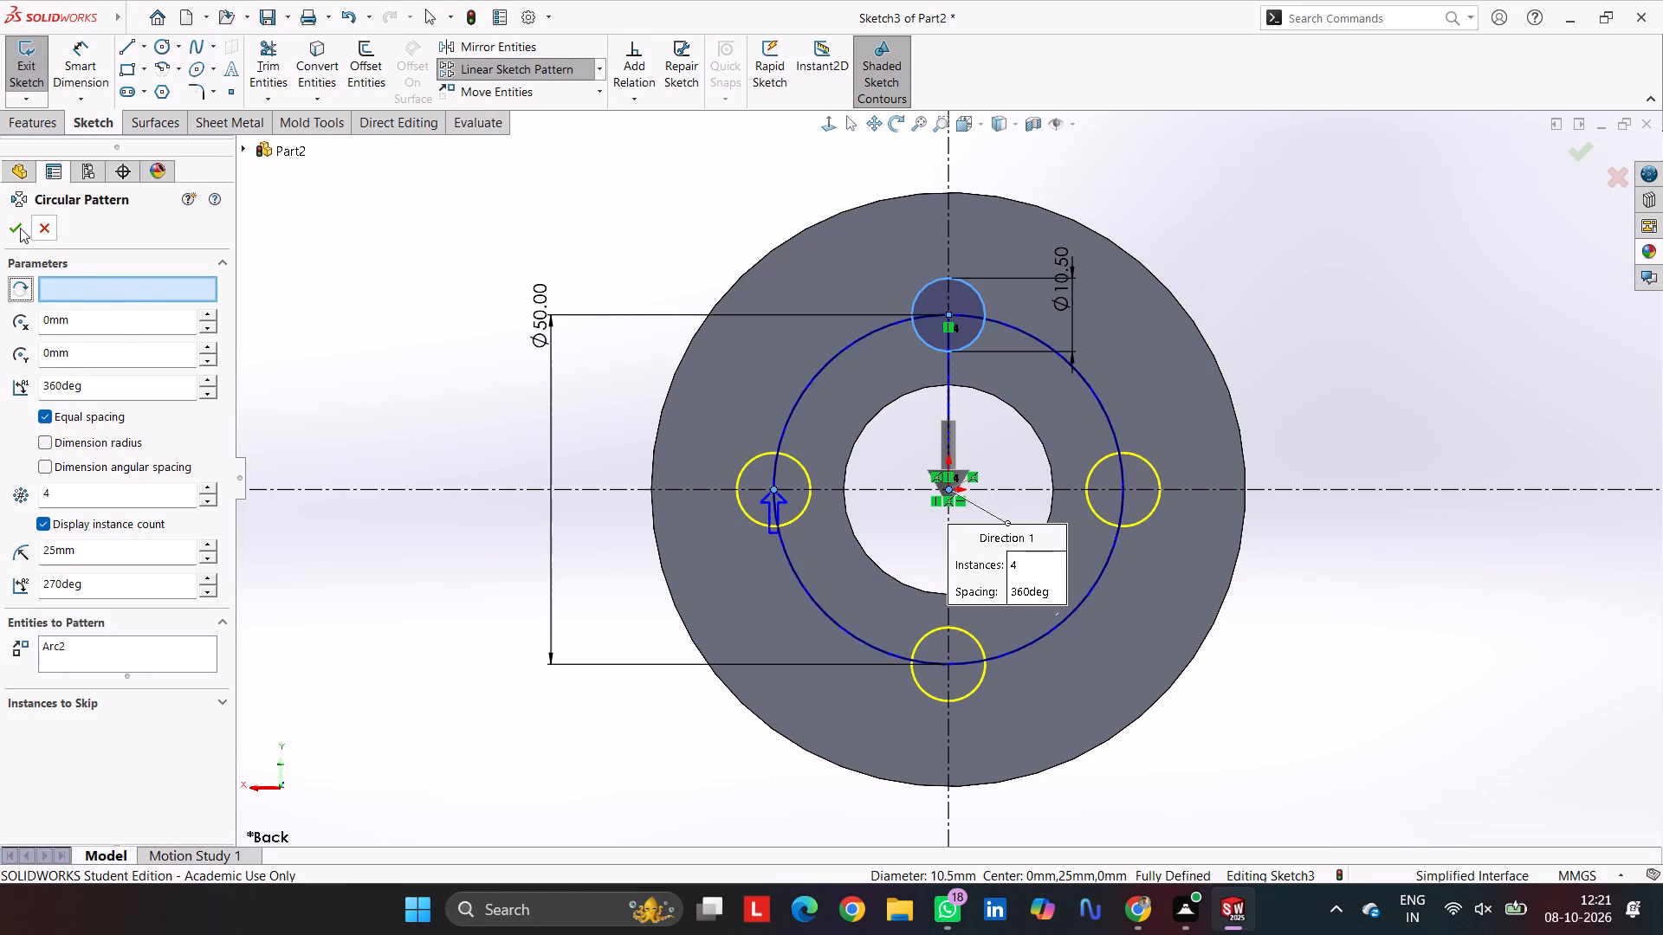
pyautogui.click(12, 229)
pyautogui.click(590, 248)
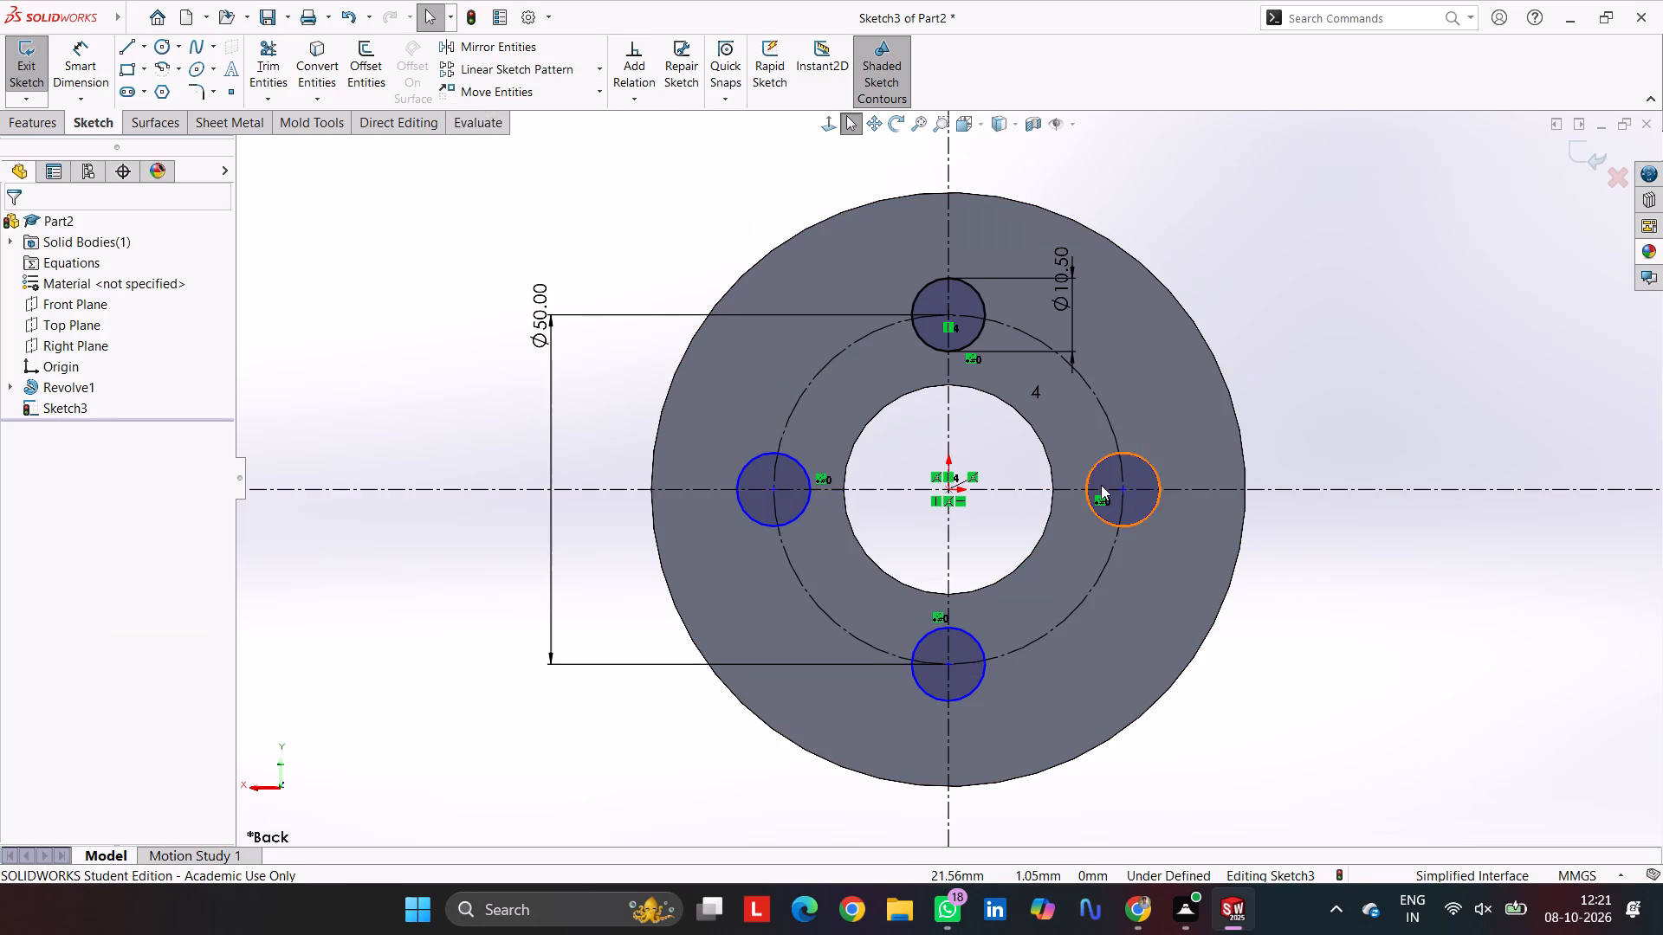
# Make the circular pattern's centre coincident with the origin and try moving a side hole circle's centre point.
pyautogui.click(1122, 488)
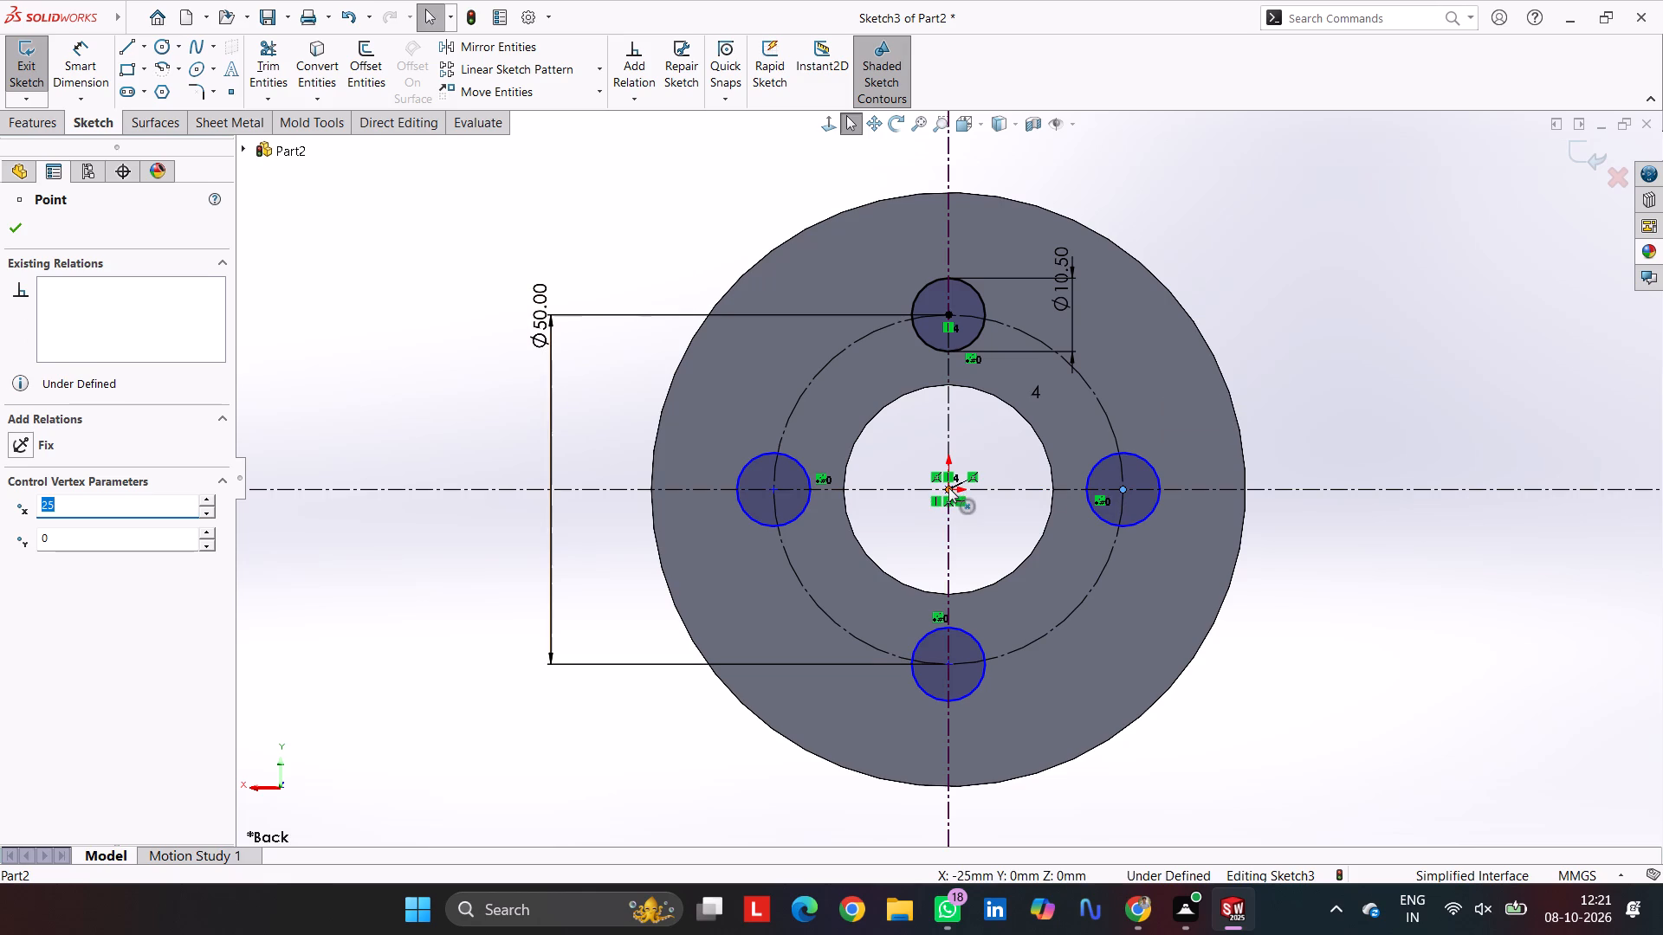
pyautogui.click(948, 487)
pyautogui.tripleClick(946, 485)
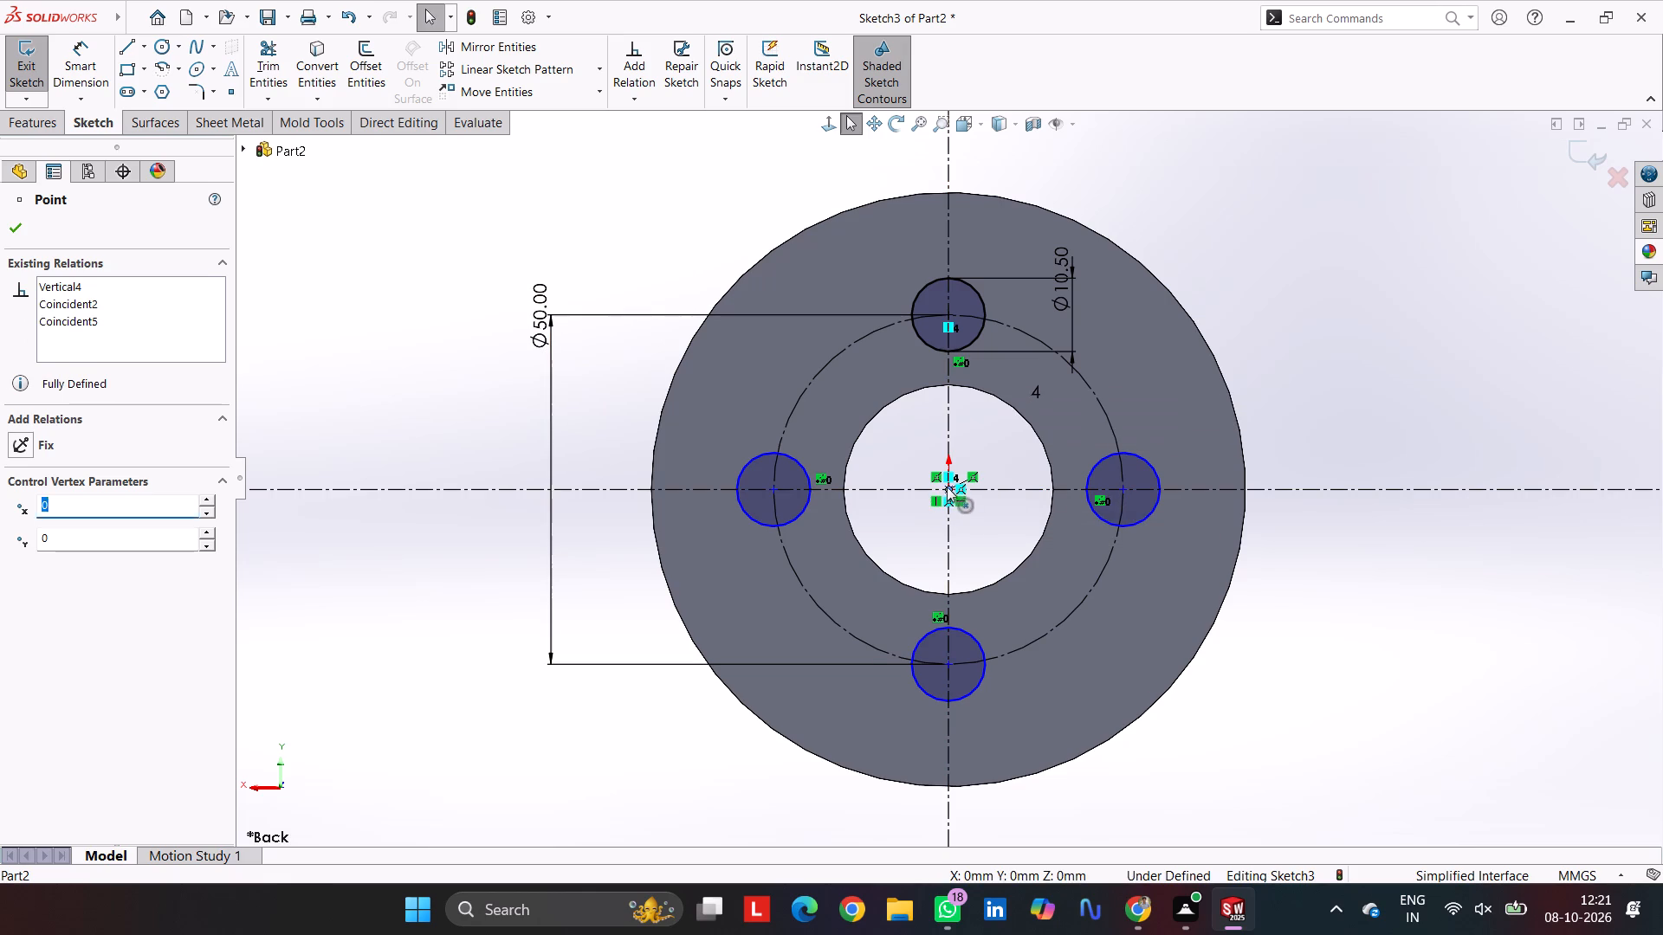
pyautogui.click(949, 487)
pyautogui.moveTo(1125, 490); pyautogui.dragTo(1225, 434)
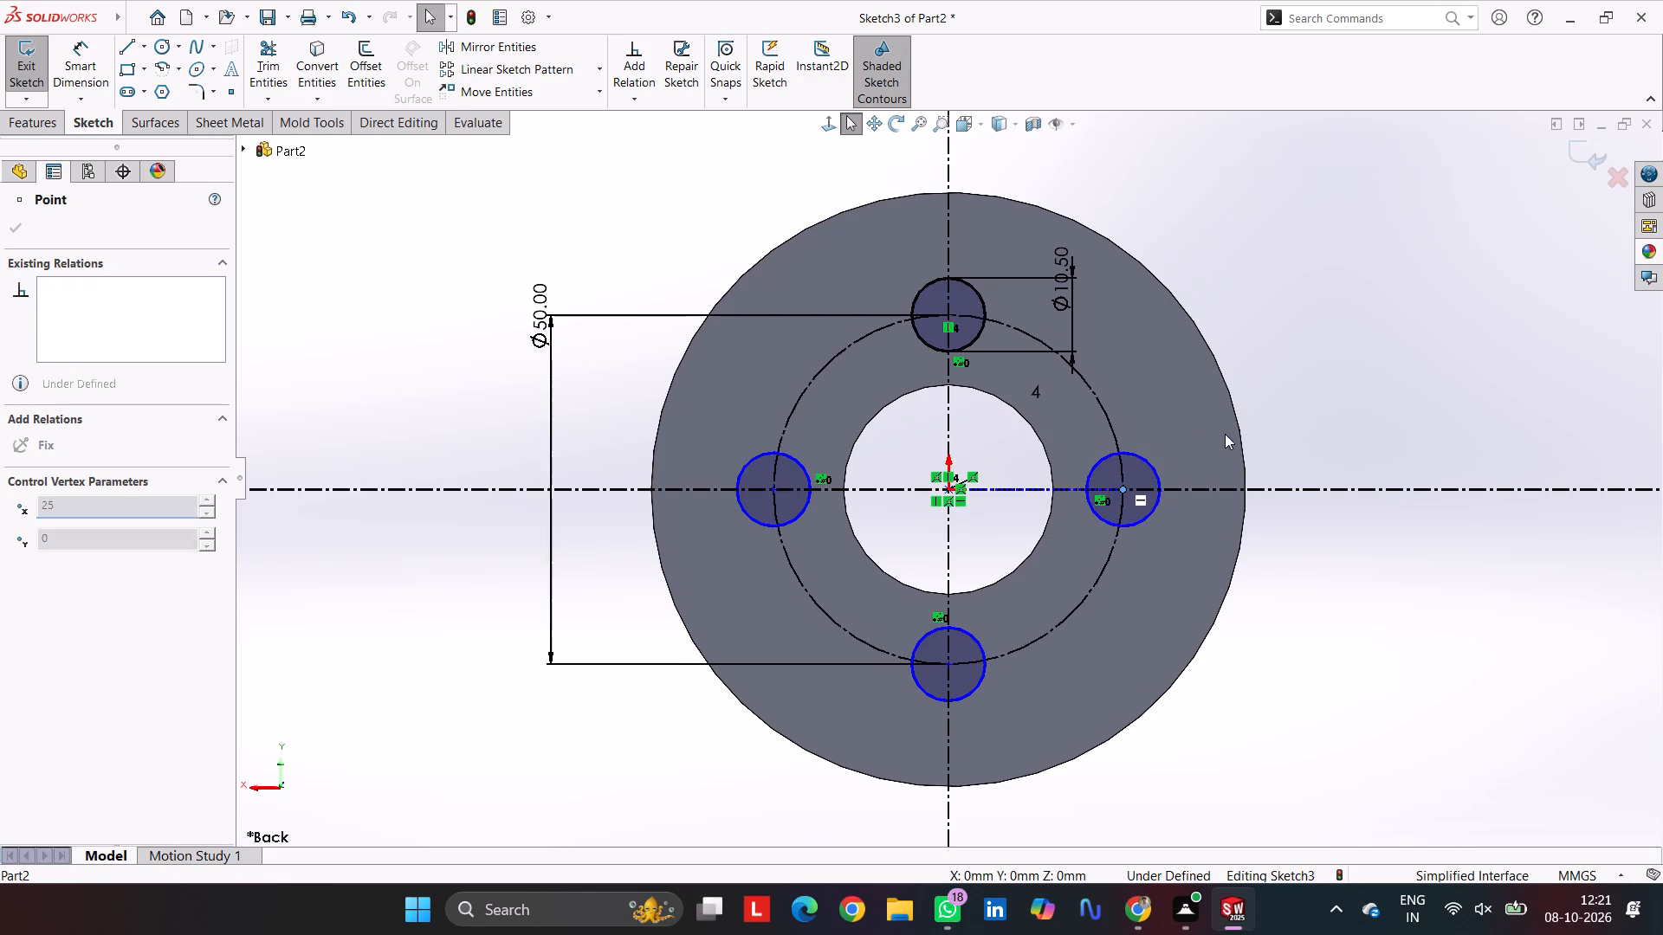
pyautogui.moveTo(1225, 434); pyautogui.dragTo(1229, 420)
pyautogui.press('Escape')
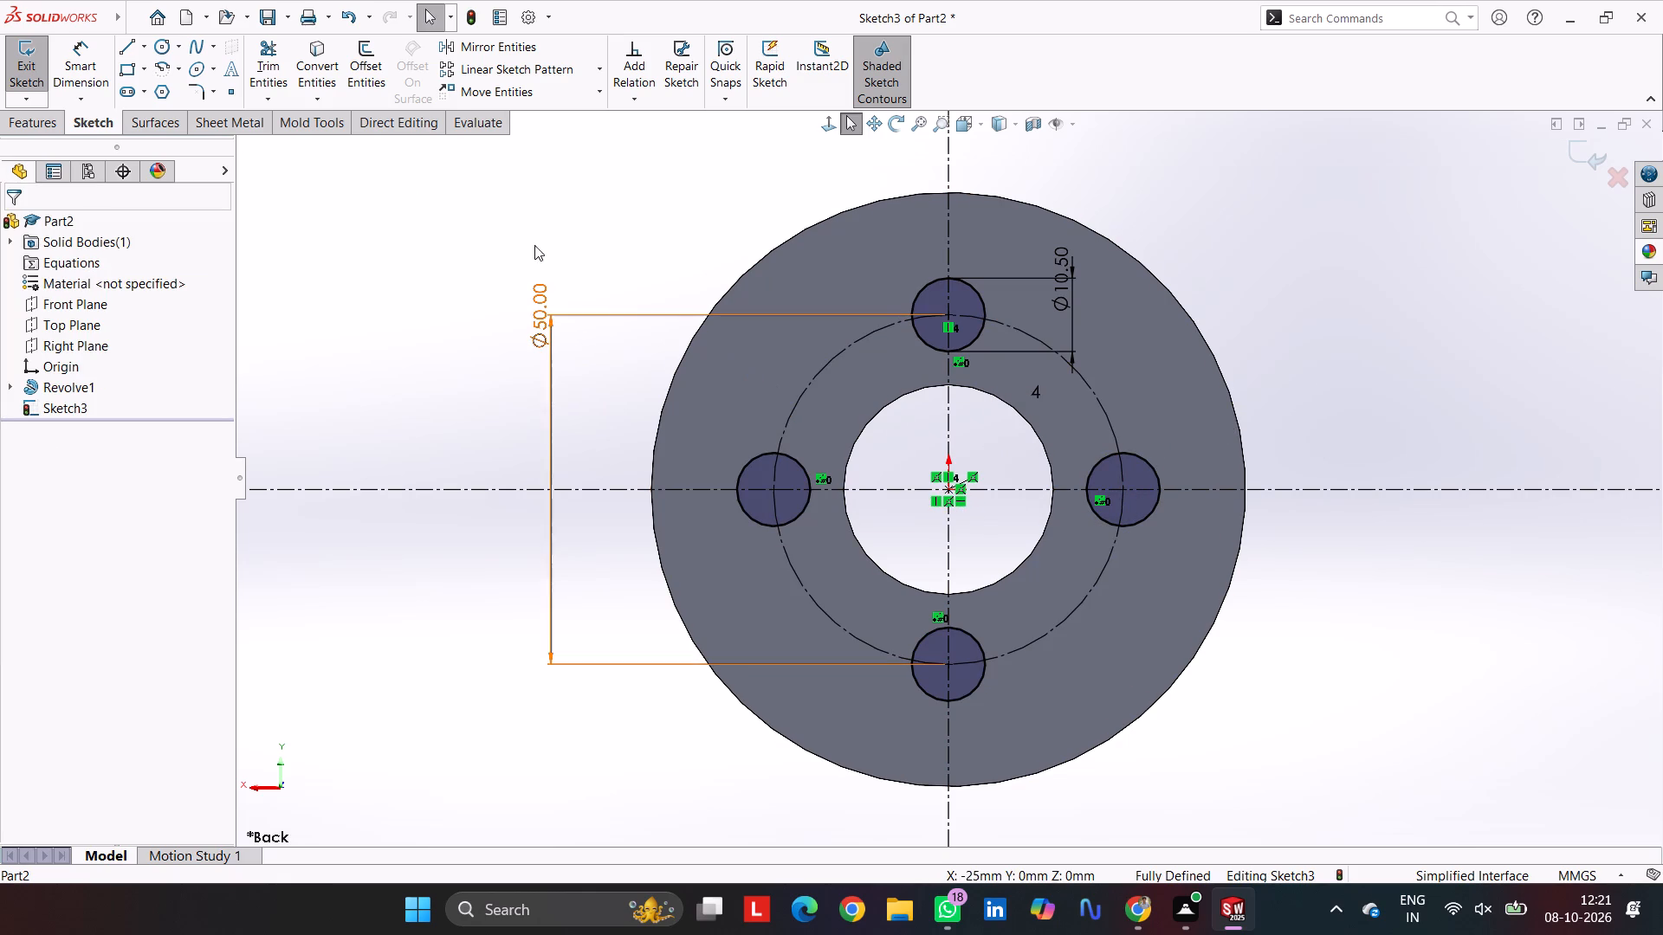
# Cut-extrude the four 10.5 mm circles Through All from the flange face.
pyautogui.click(56, 126)
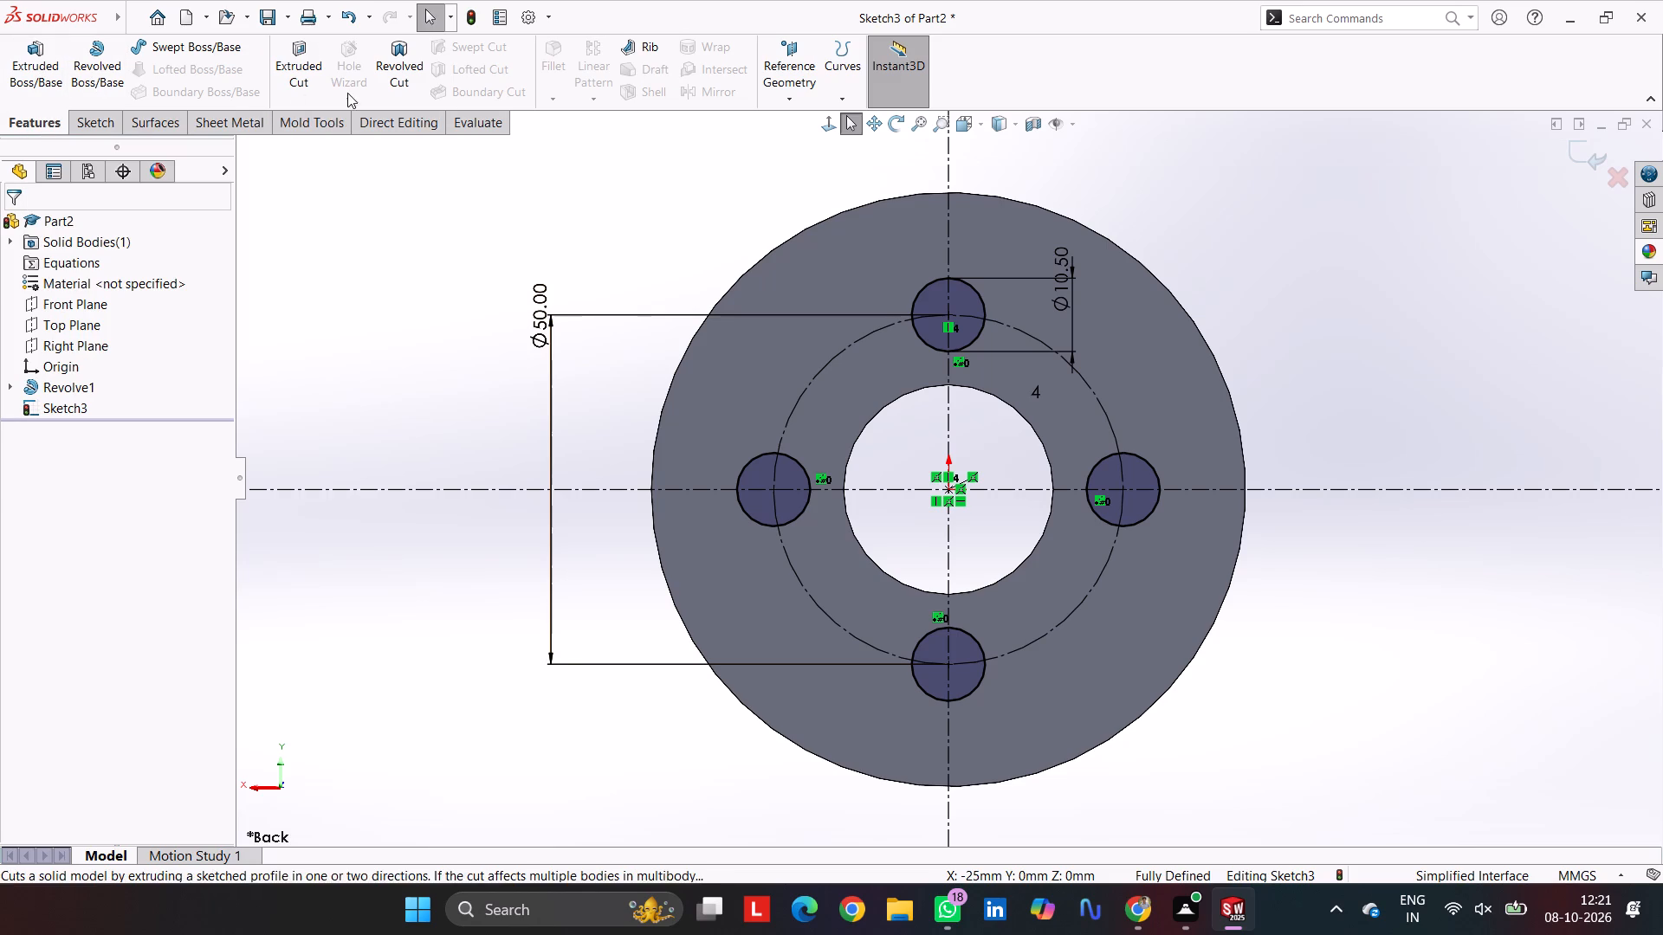
pyautogui.click(300, 68)
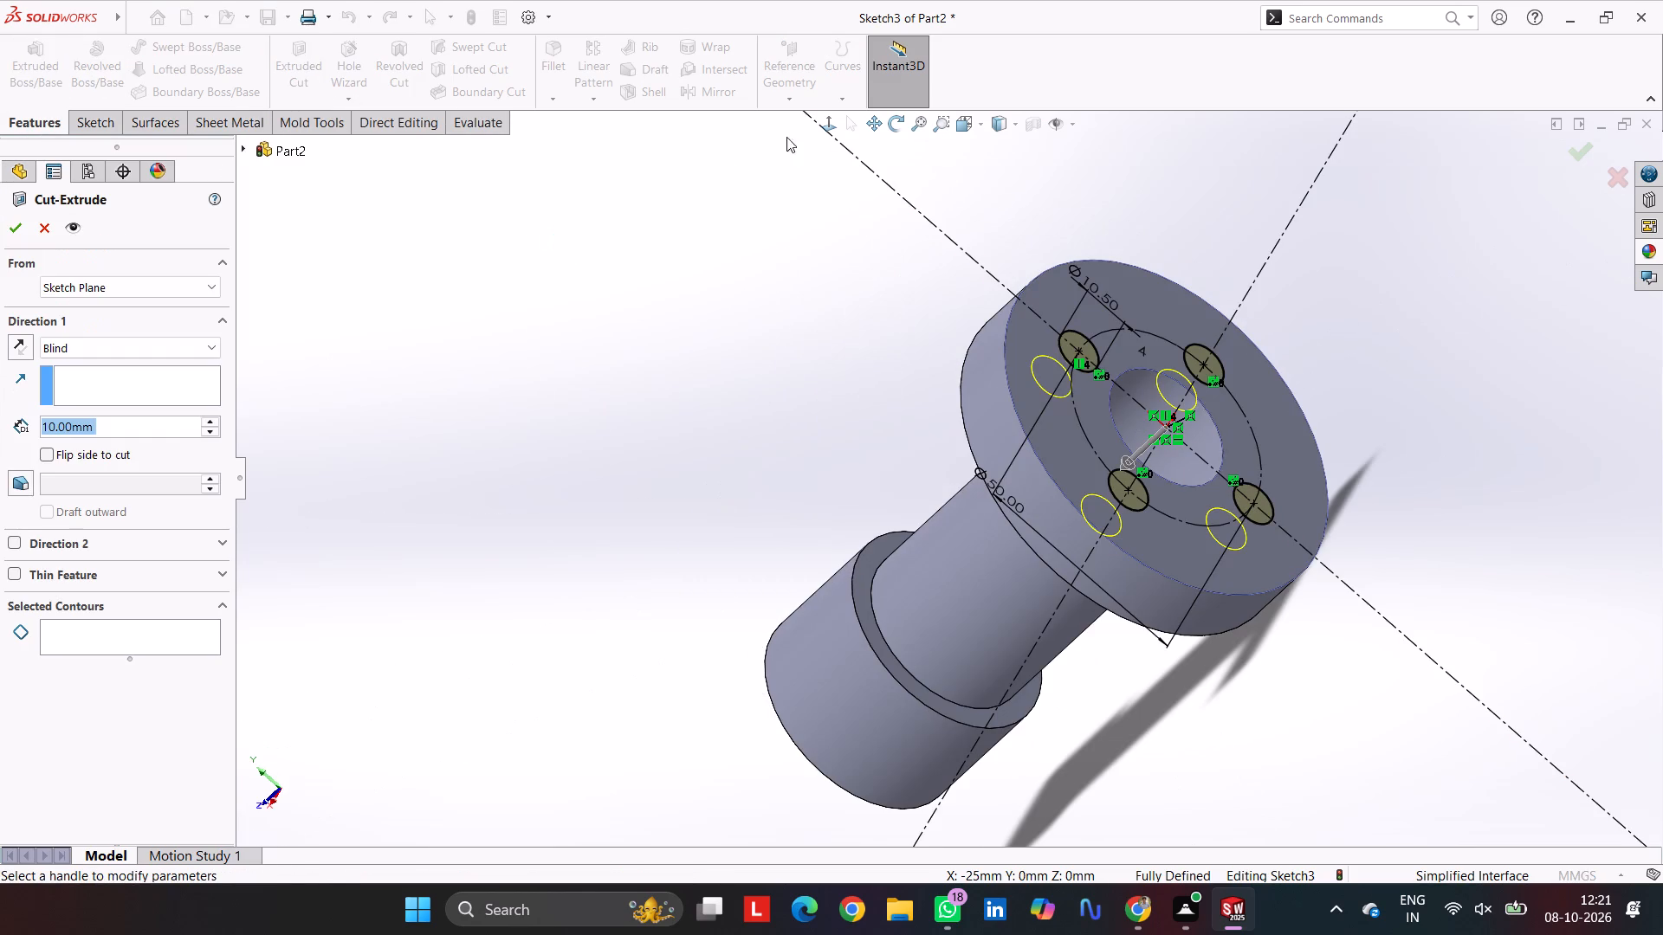
pyautogui.moveTo(883, 259); pyautogui.dragTo(1064, 132, button='middle')
pyautogui.click(105, 344)
pyautogui.click(104, 375)
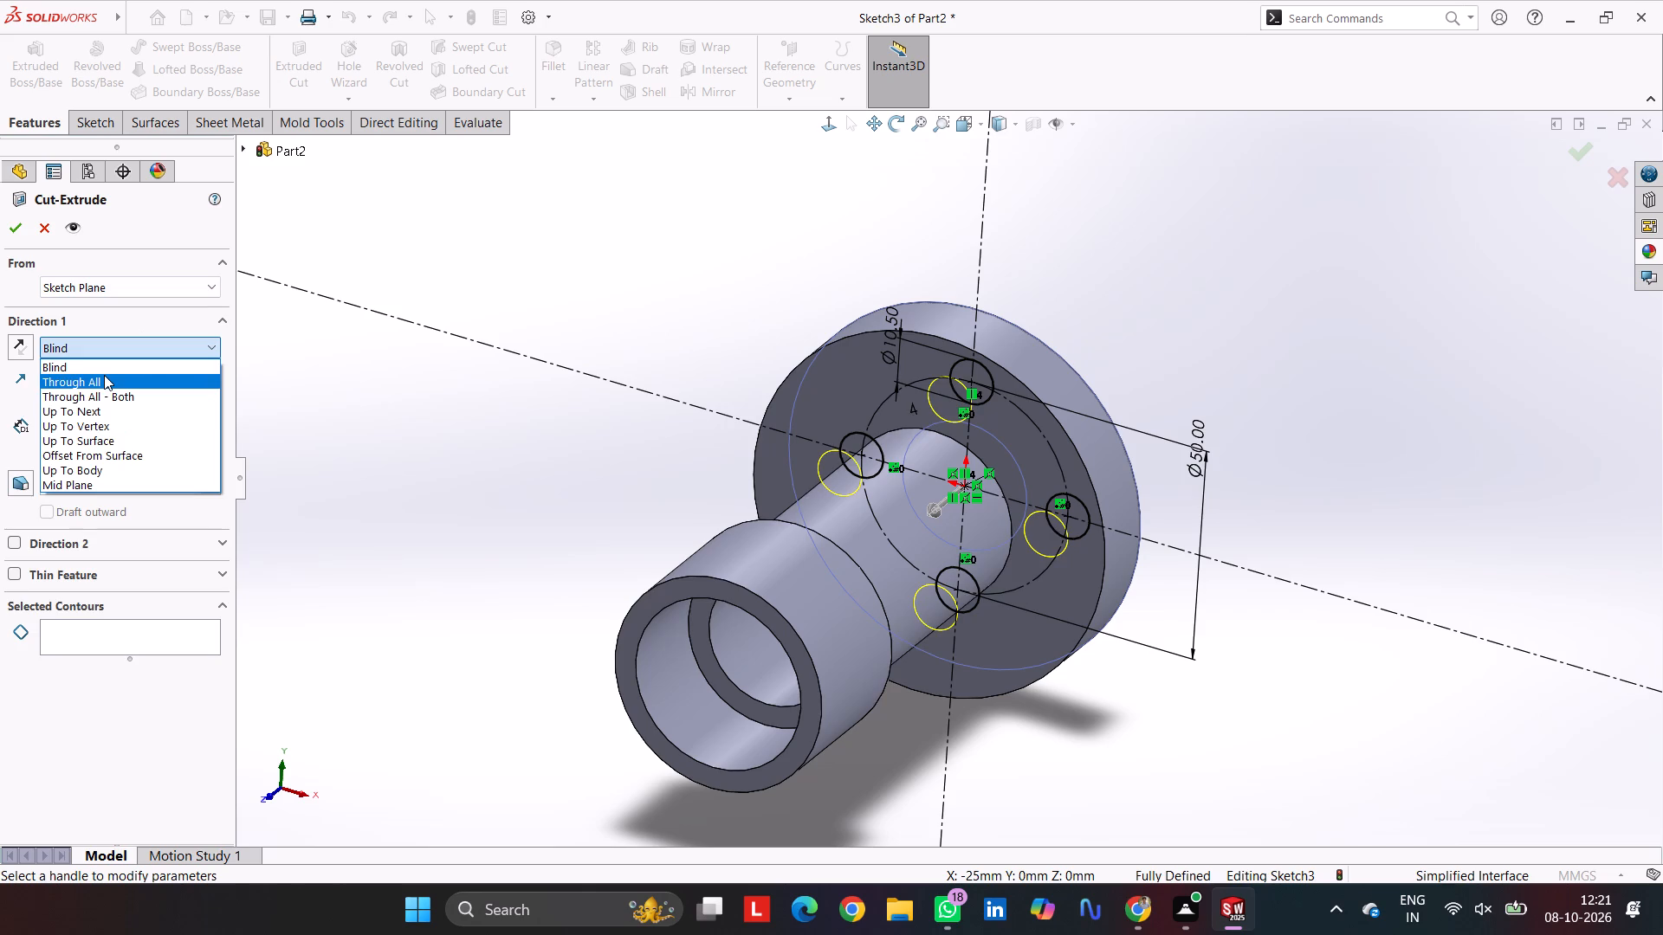
pyautogui.click(18, 225)
pyautogui.click(433, 254)
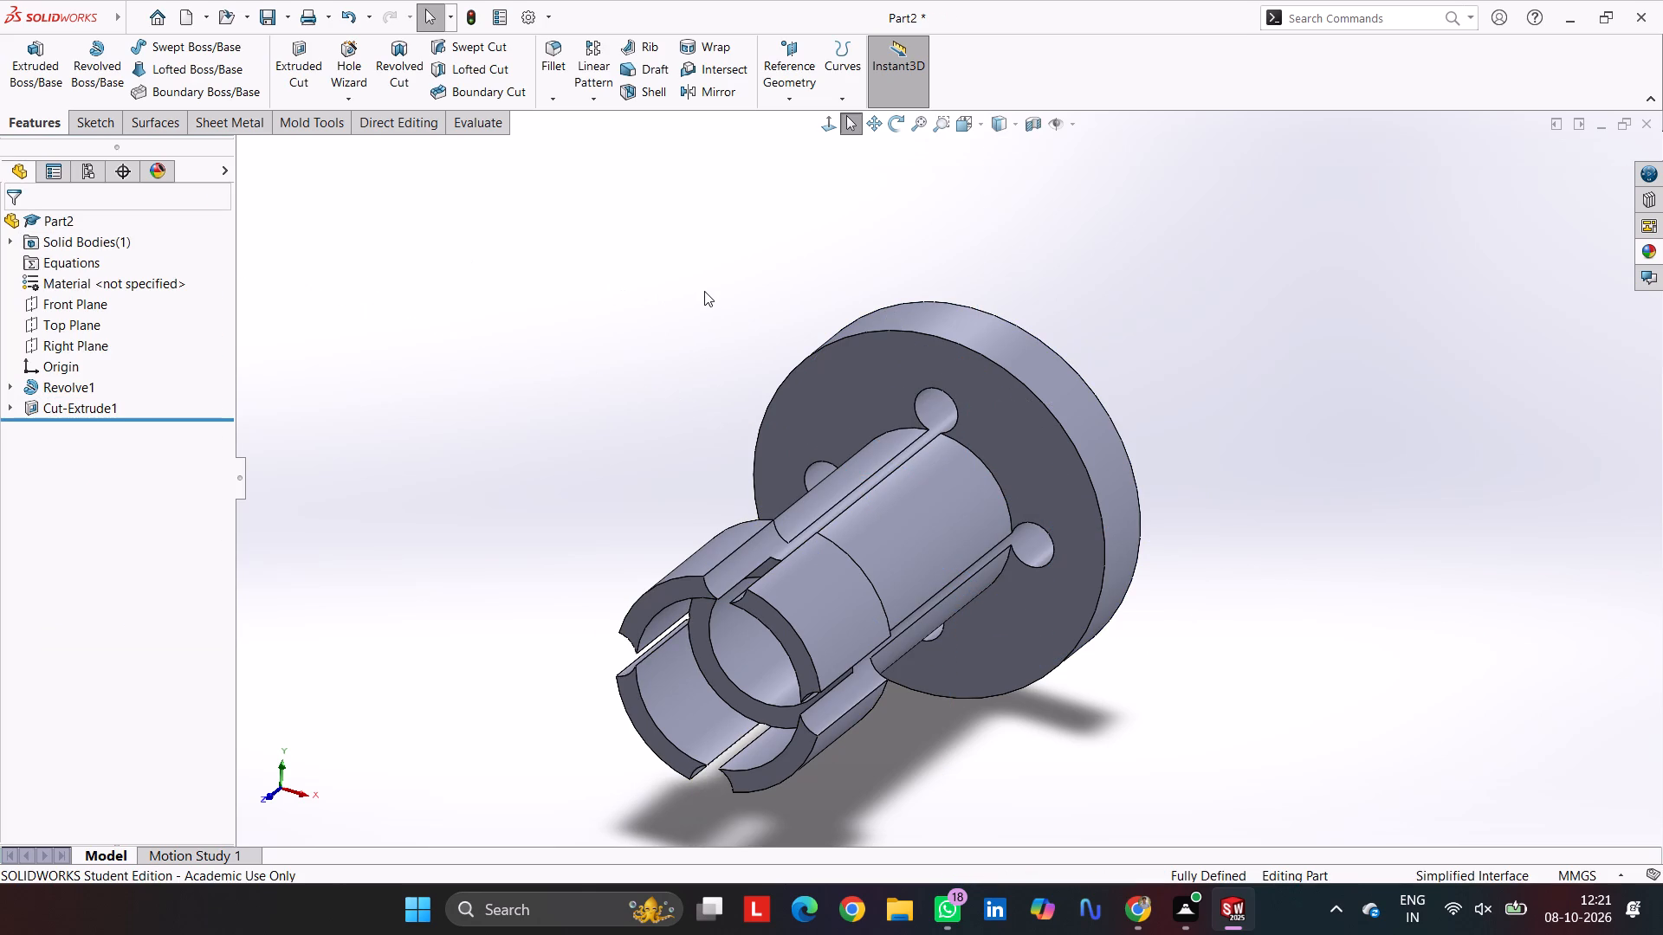
# Undo the Through All cut of the four flange holes.
pyautogui.hotkey('ctrl', 'z')
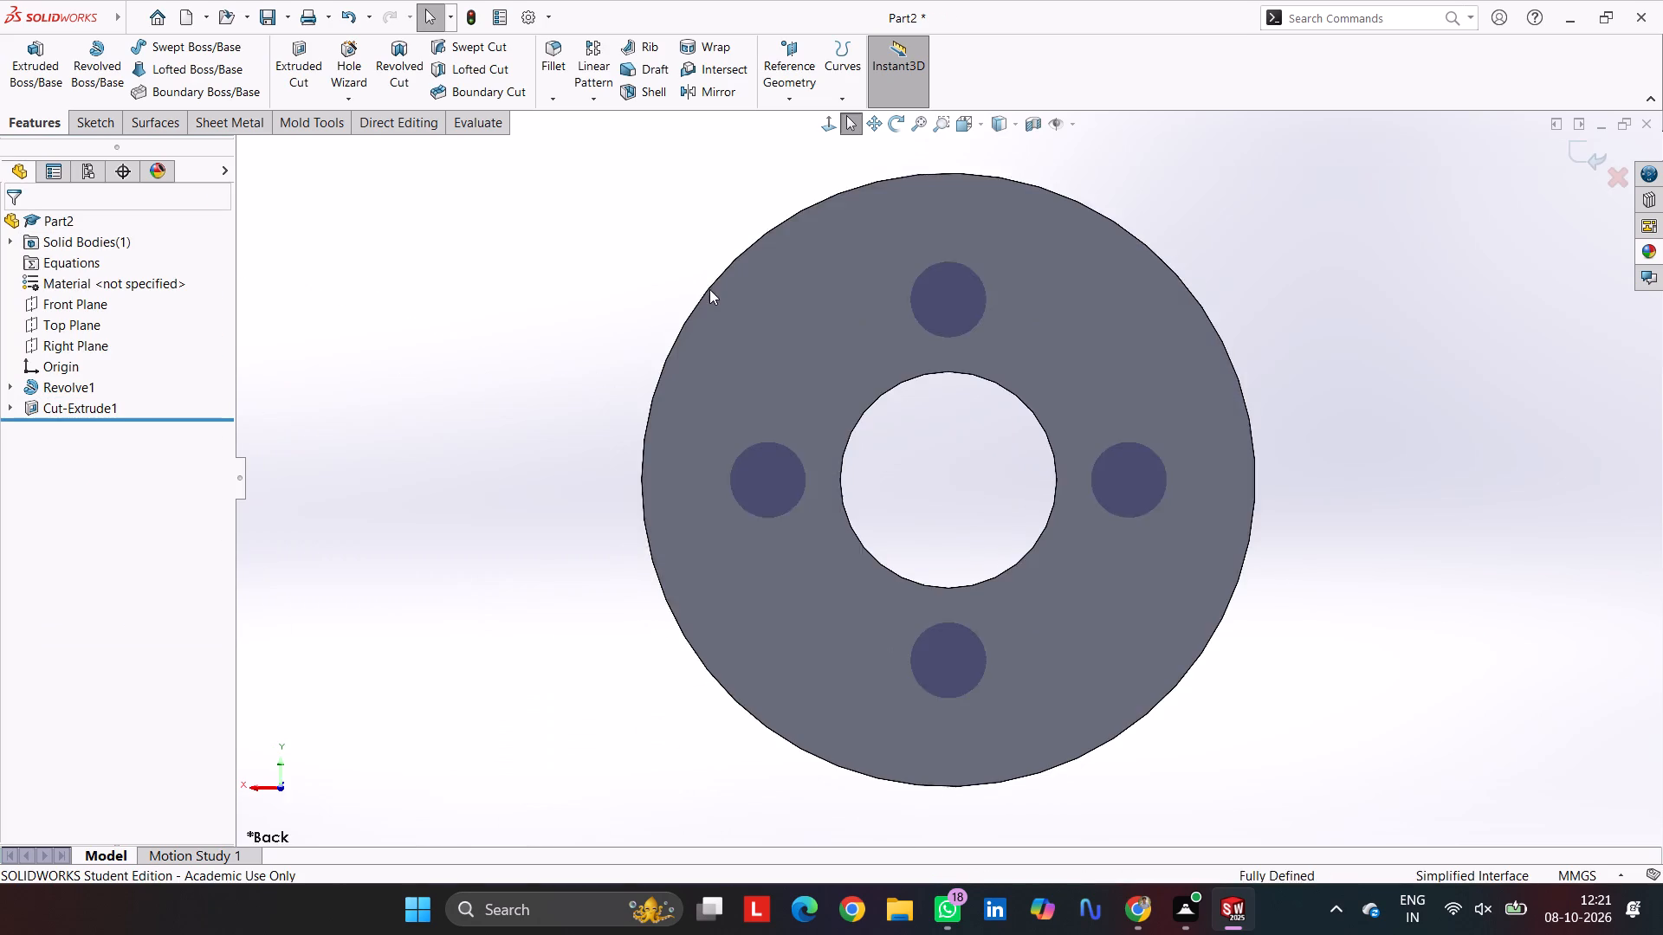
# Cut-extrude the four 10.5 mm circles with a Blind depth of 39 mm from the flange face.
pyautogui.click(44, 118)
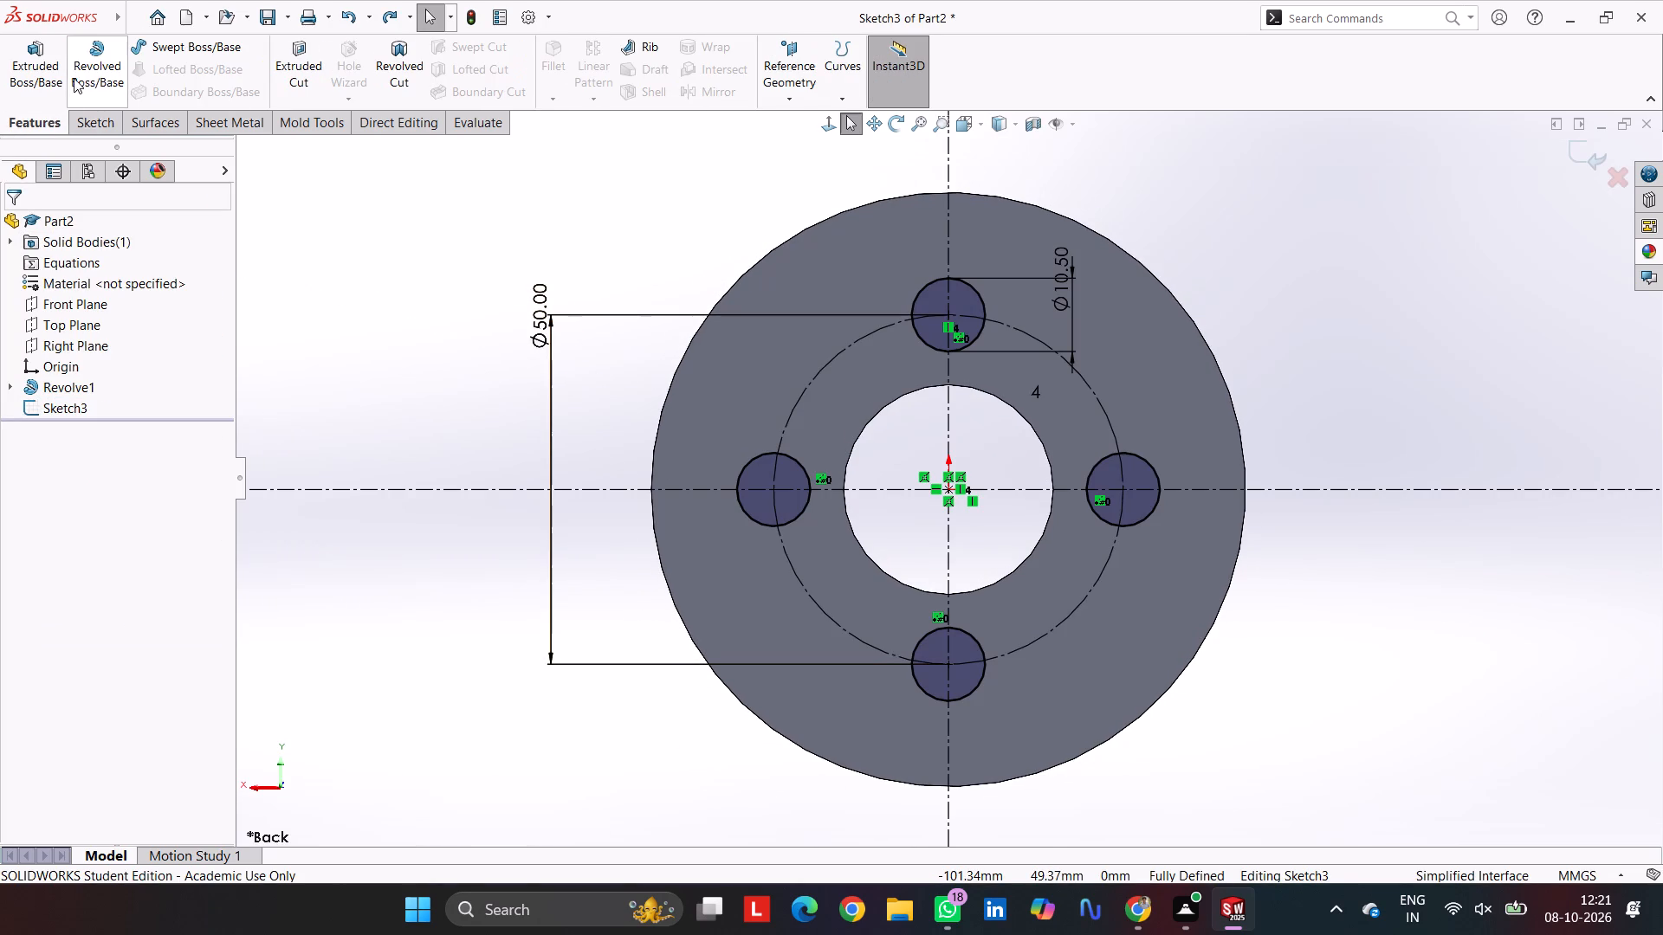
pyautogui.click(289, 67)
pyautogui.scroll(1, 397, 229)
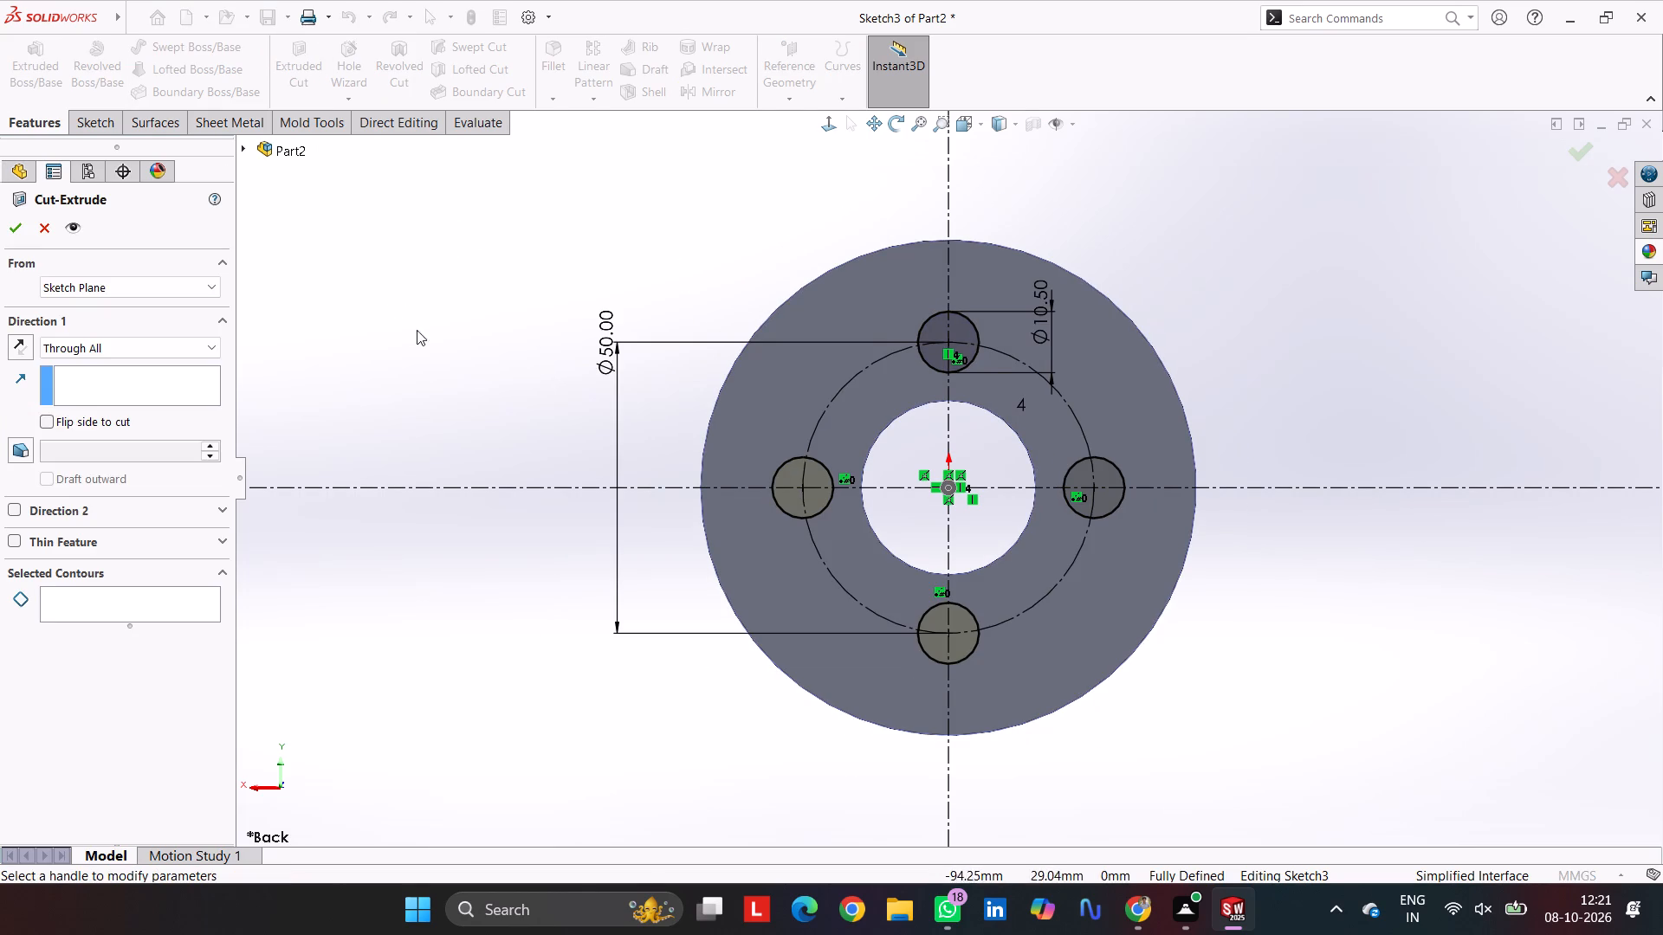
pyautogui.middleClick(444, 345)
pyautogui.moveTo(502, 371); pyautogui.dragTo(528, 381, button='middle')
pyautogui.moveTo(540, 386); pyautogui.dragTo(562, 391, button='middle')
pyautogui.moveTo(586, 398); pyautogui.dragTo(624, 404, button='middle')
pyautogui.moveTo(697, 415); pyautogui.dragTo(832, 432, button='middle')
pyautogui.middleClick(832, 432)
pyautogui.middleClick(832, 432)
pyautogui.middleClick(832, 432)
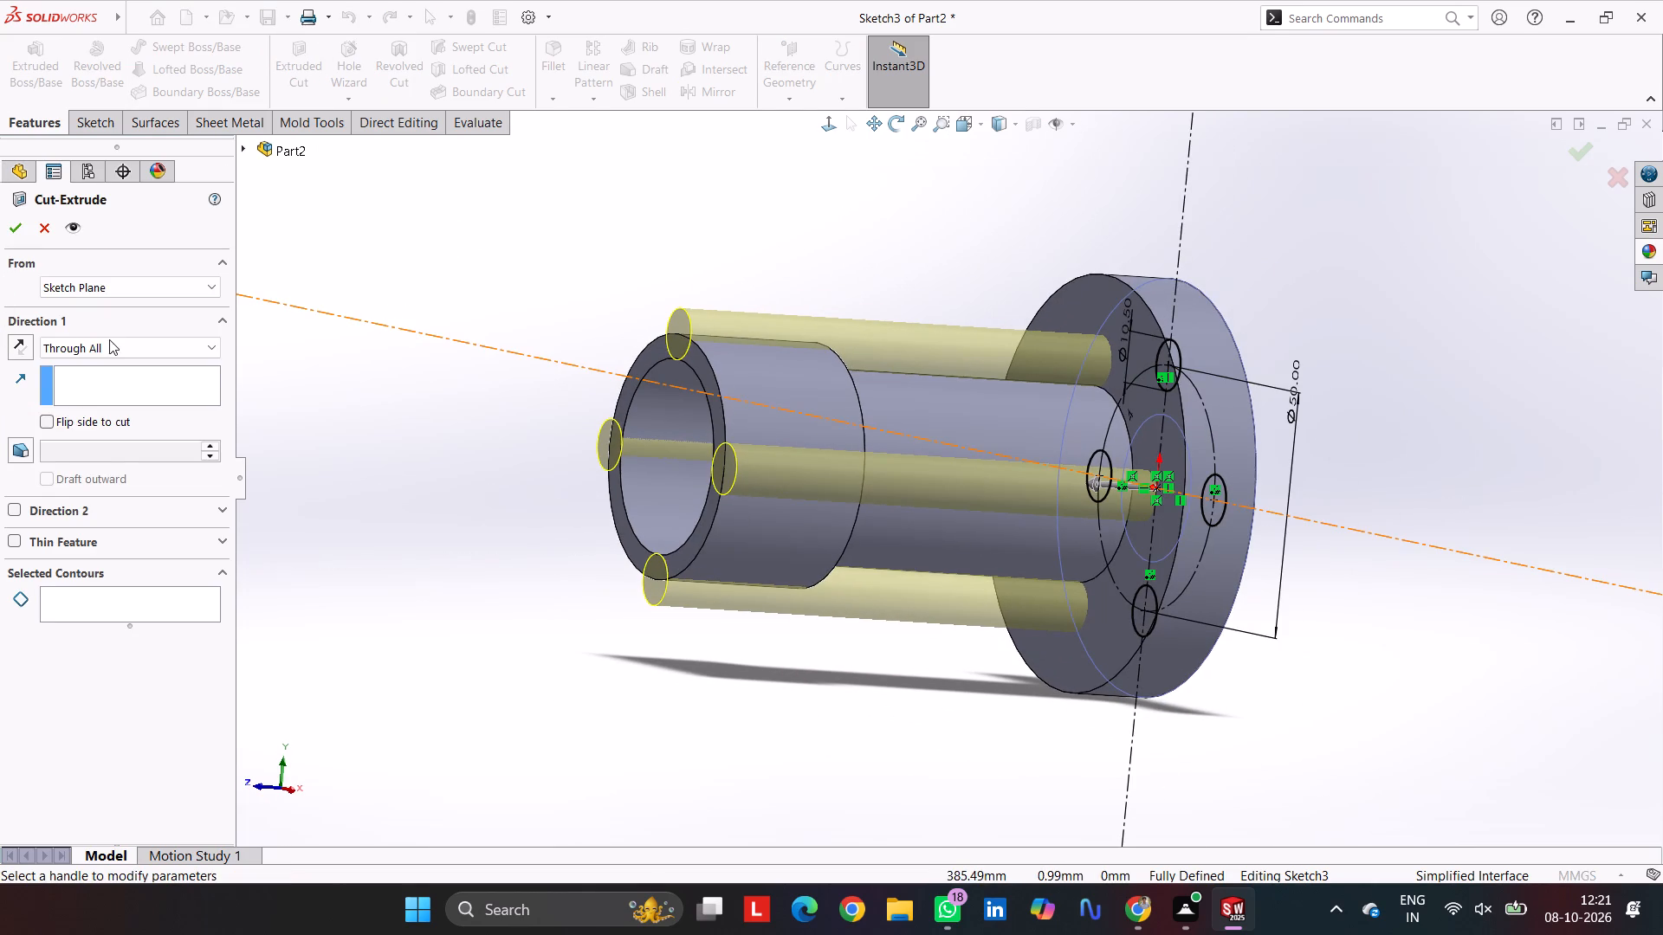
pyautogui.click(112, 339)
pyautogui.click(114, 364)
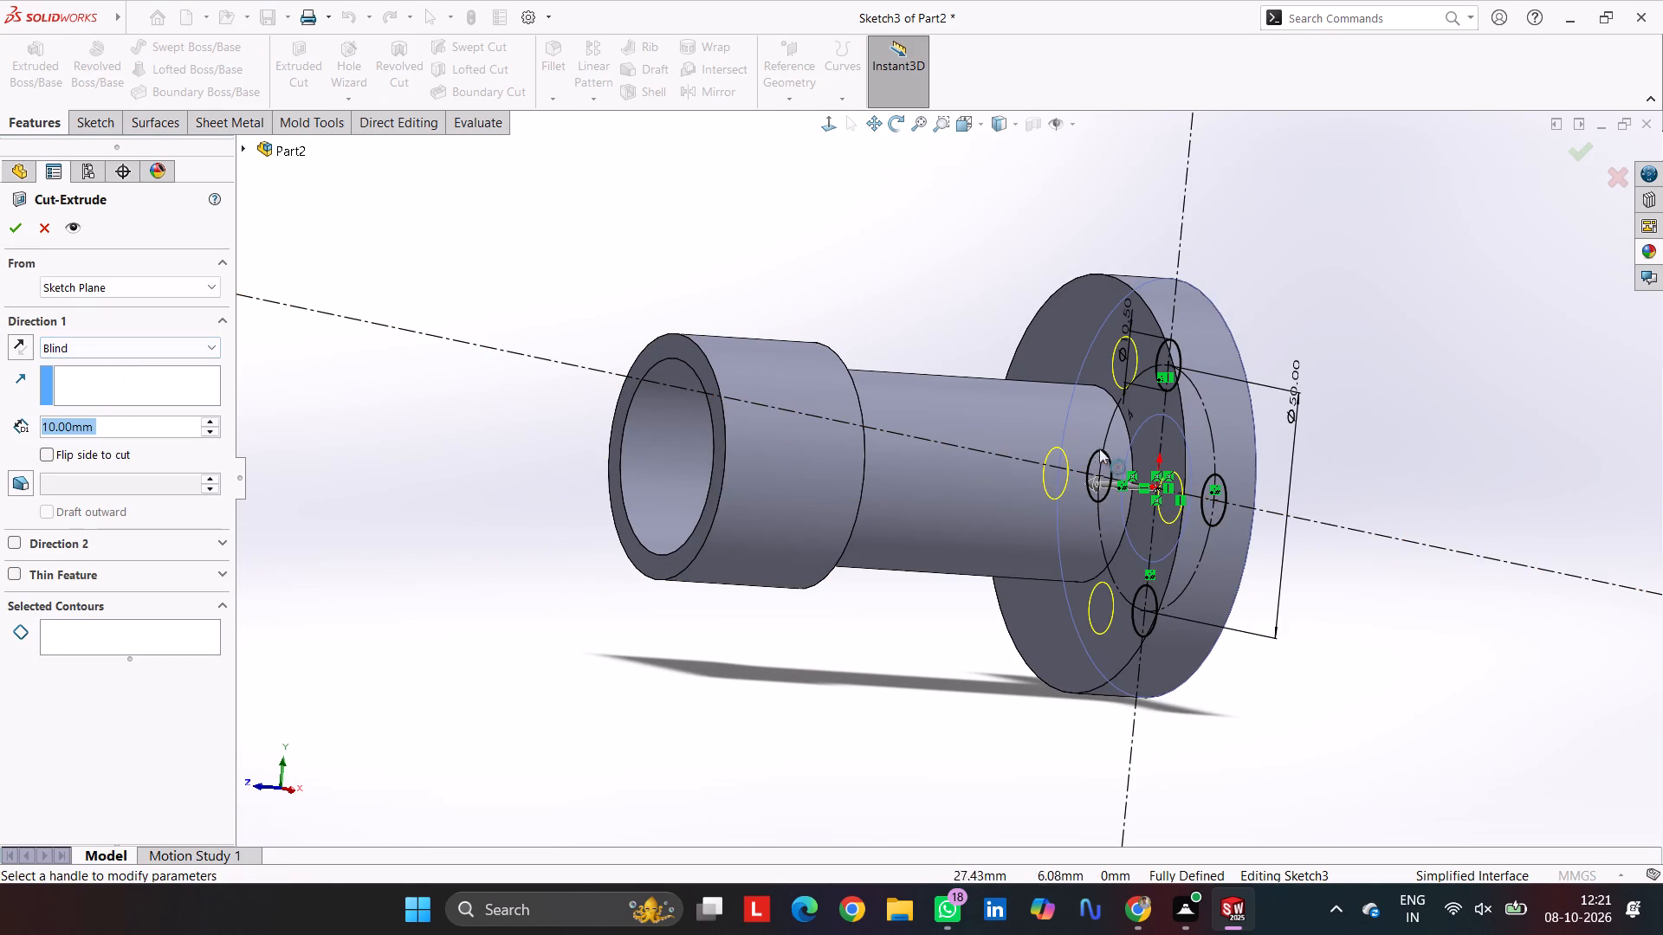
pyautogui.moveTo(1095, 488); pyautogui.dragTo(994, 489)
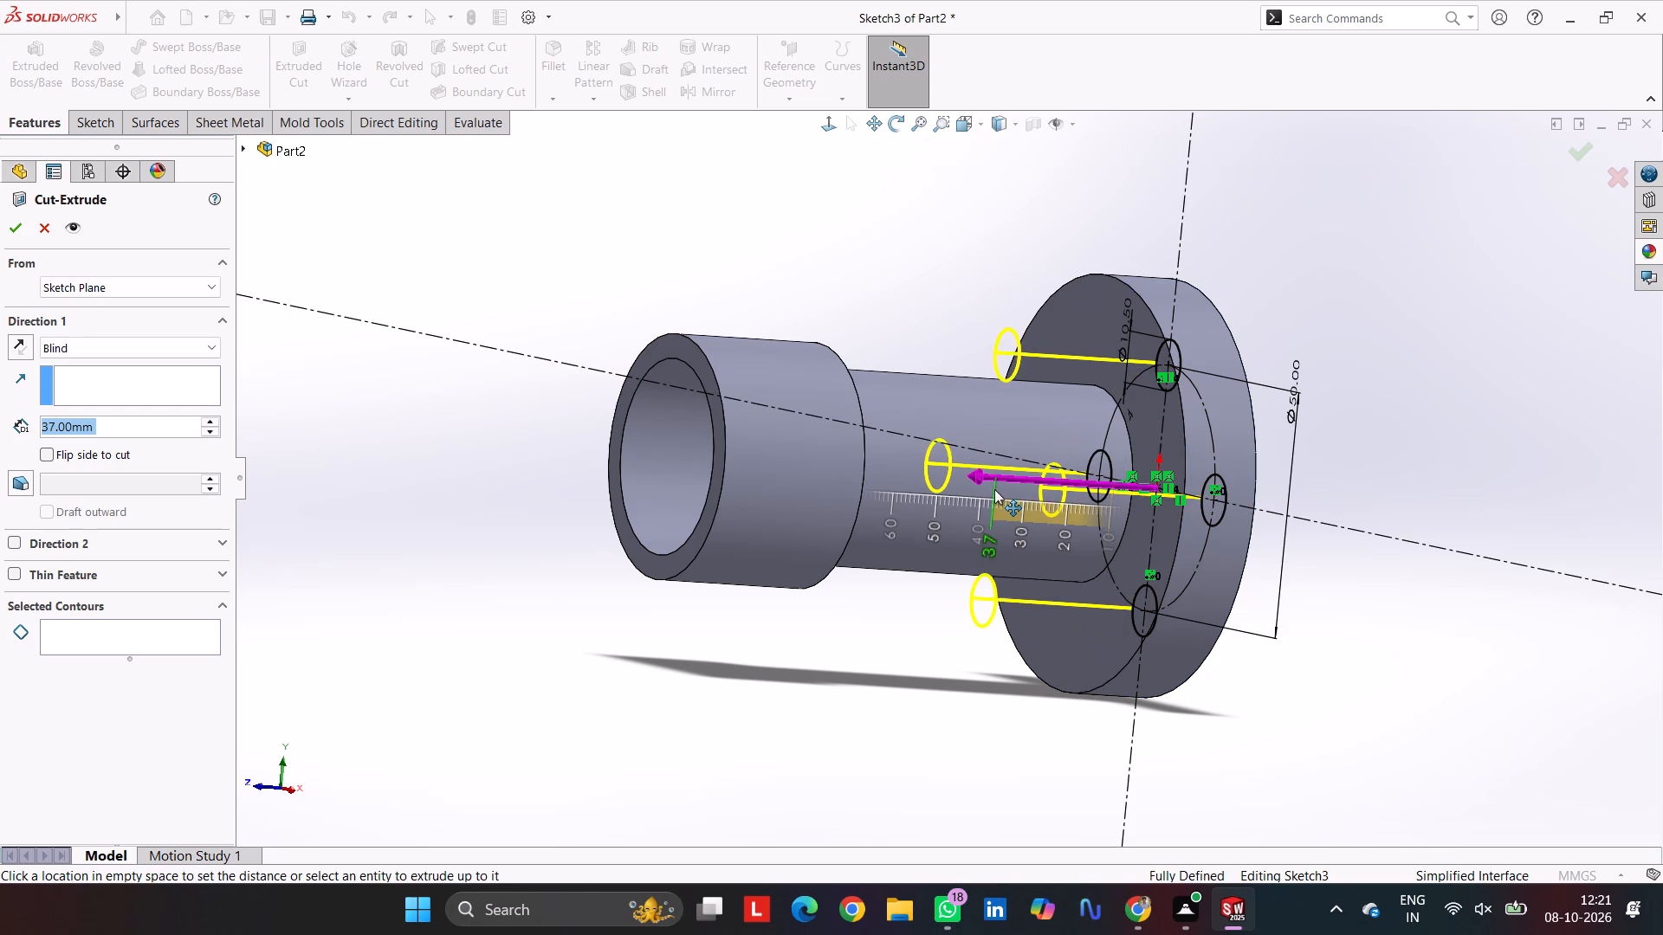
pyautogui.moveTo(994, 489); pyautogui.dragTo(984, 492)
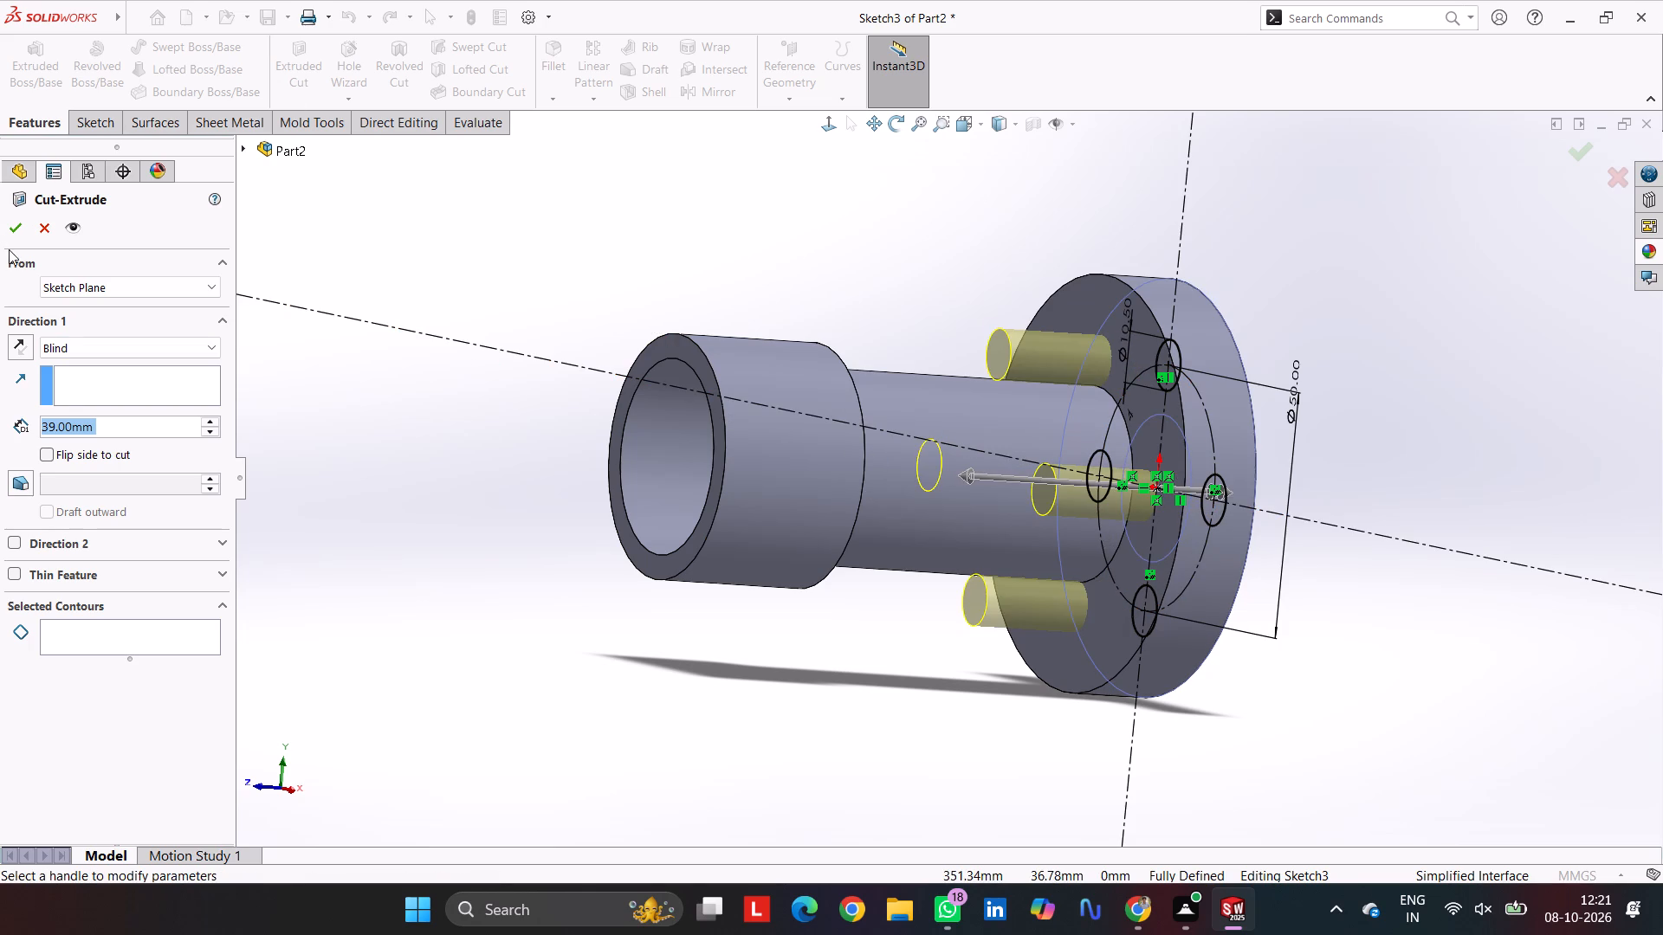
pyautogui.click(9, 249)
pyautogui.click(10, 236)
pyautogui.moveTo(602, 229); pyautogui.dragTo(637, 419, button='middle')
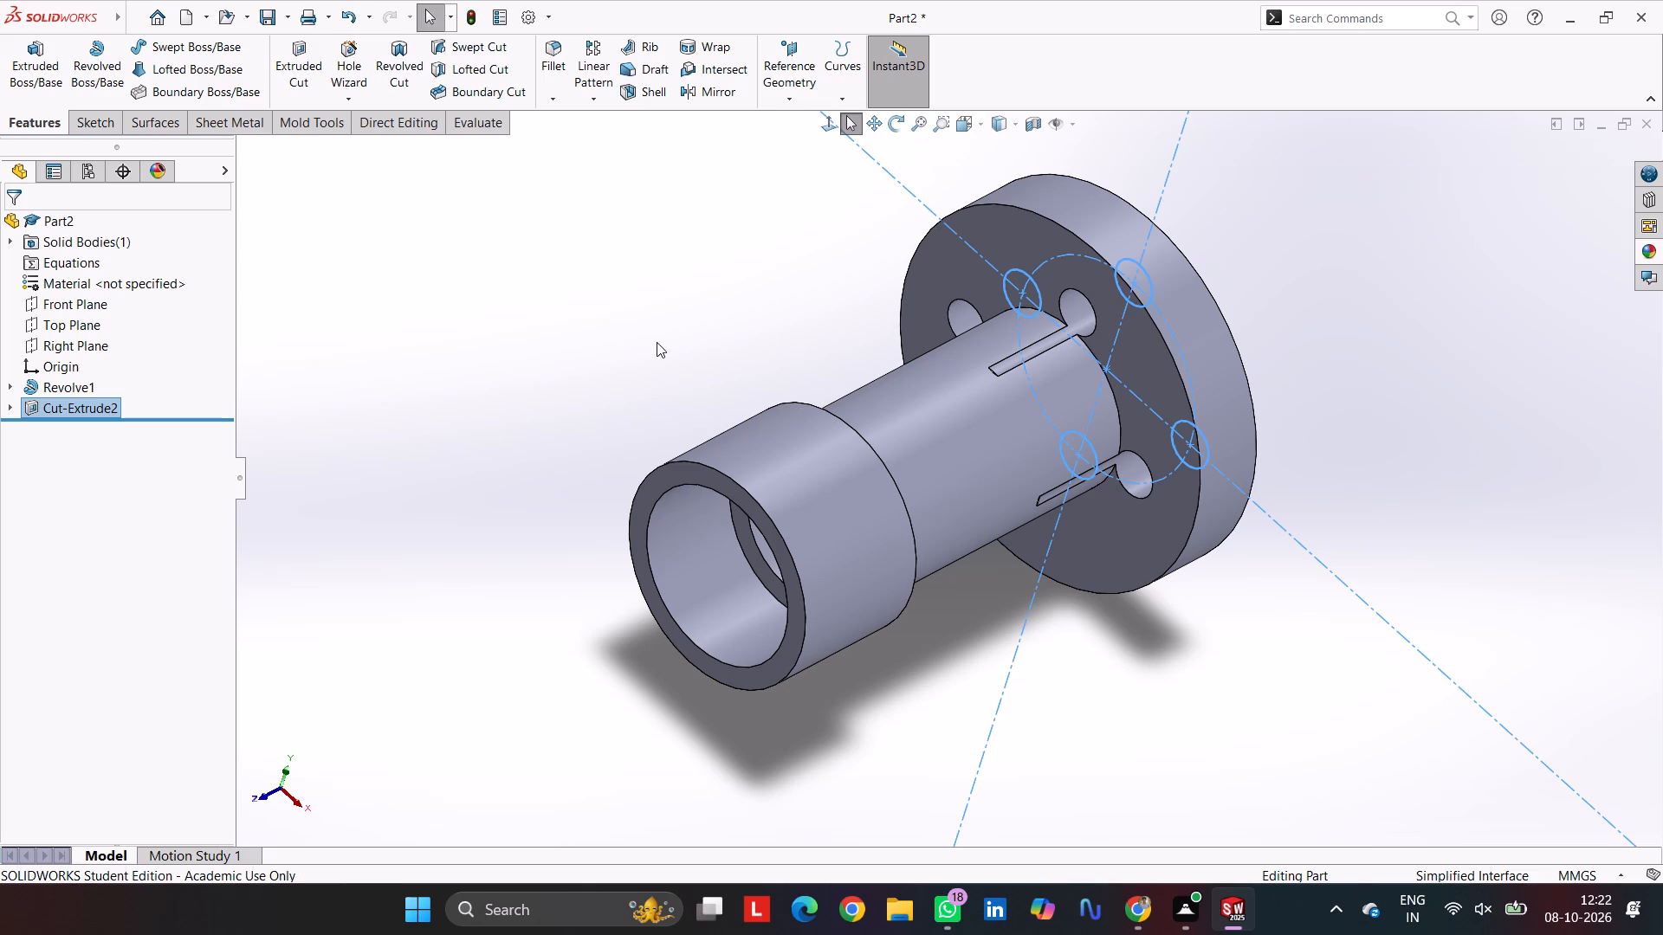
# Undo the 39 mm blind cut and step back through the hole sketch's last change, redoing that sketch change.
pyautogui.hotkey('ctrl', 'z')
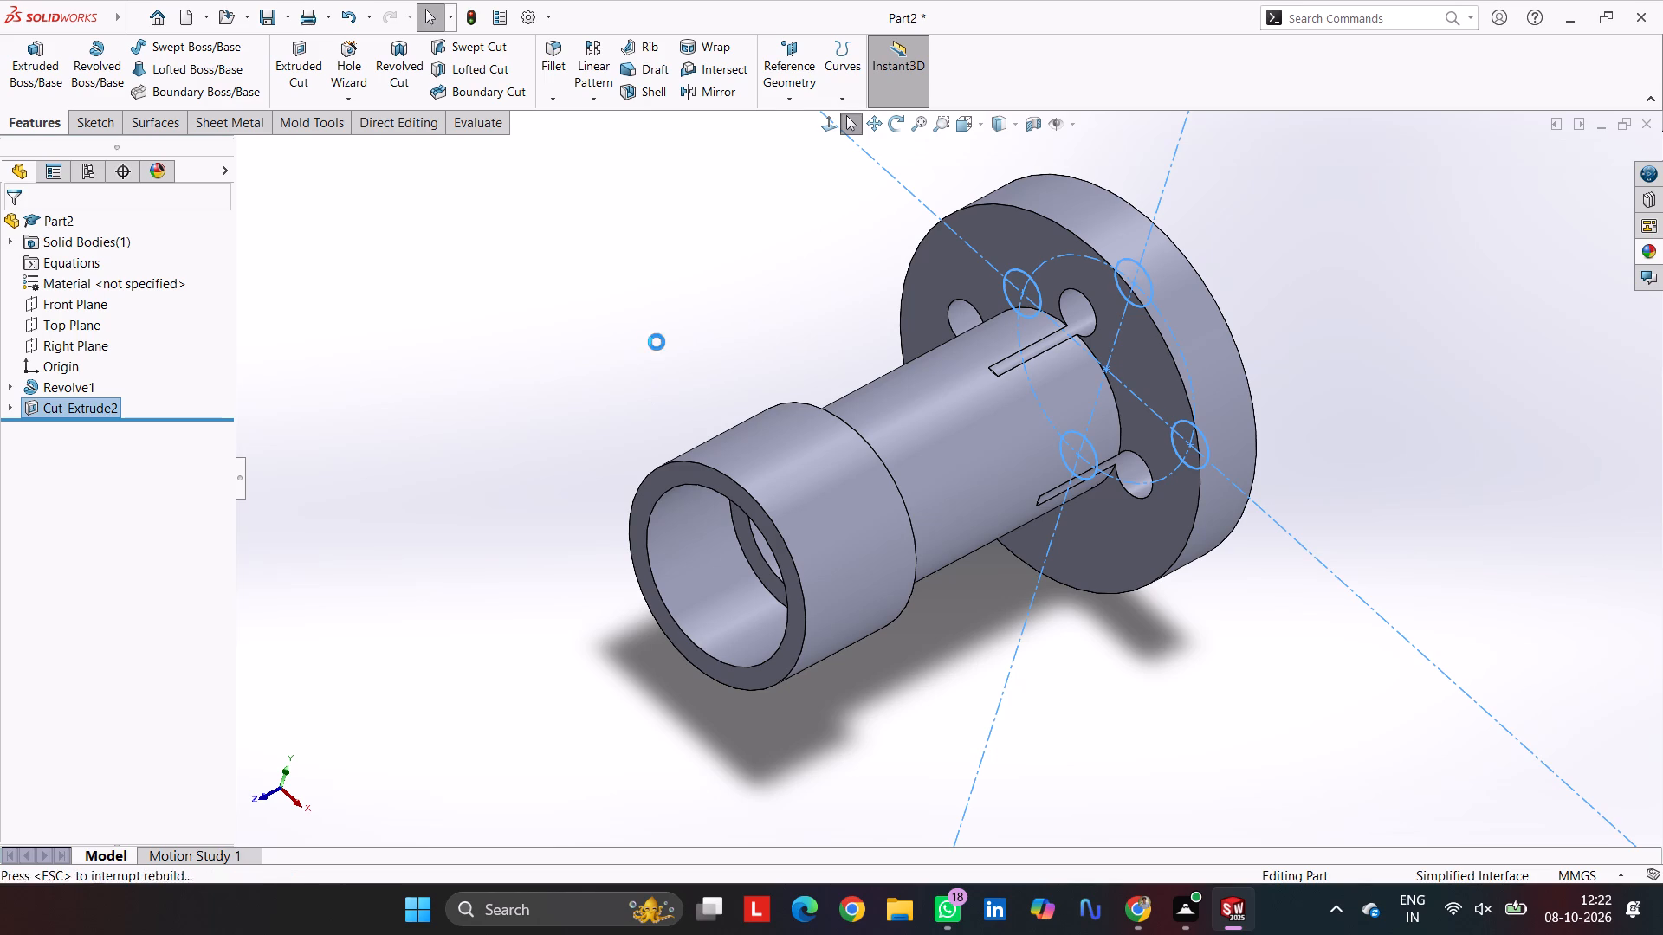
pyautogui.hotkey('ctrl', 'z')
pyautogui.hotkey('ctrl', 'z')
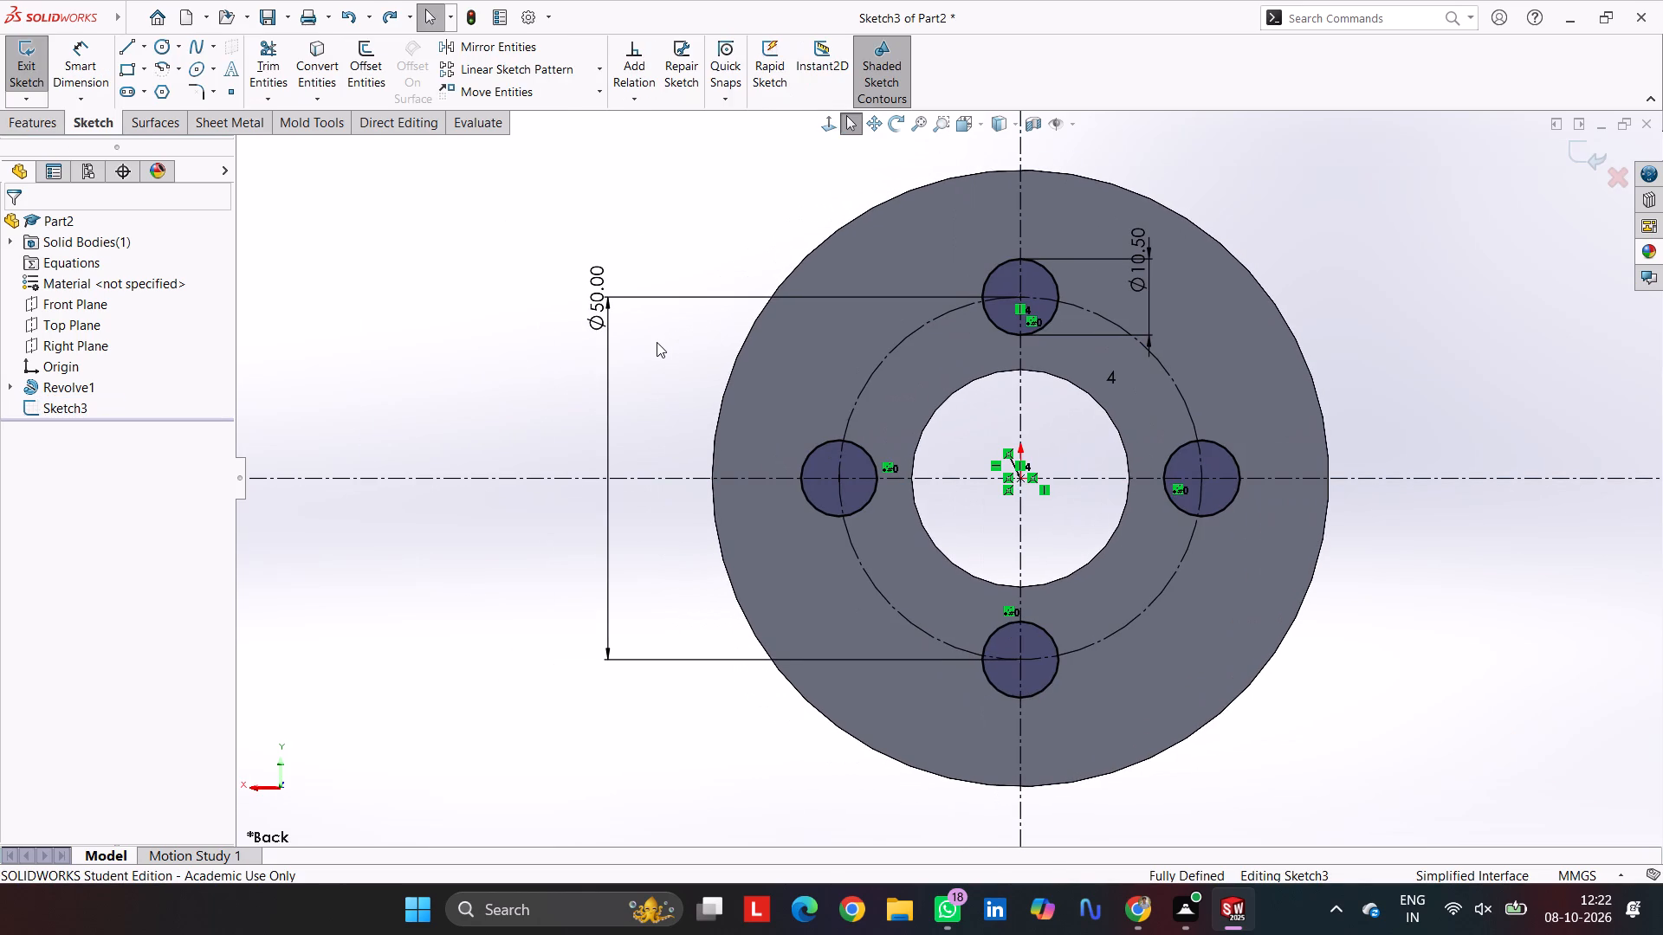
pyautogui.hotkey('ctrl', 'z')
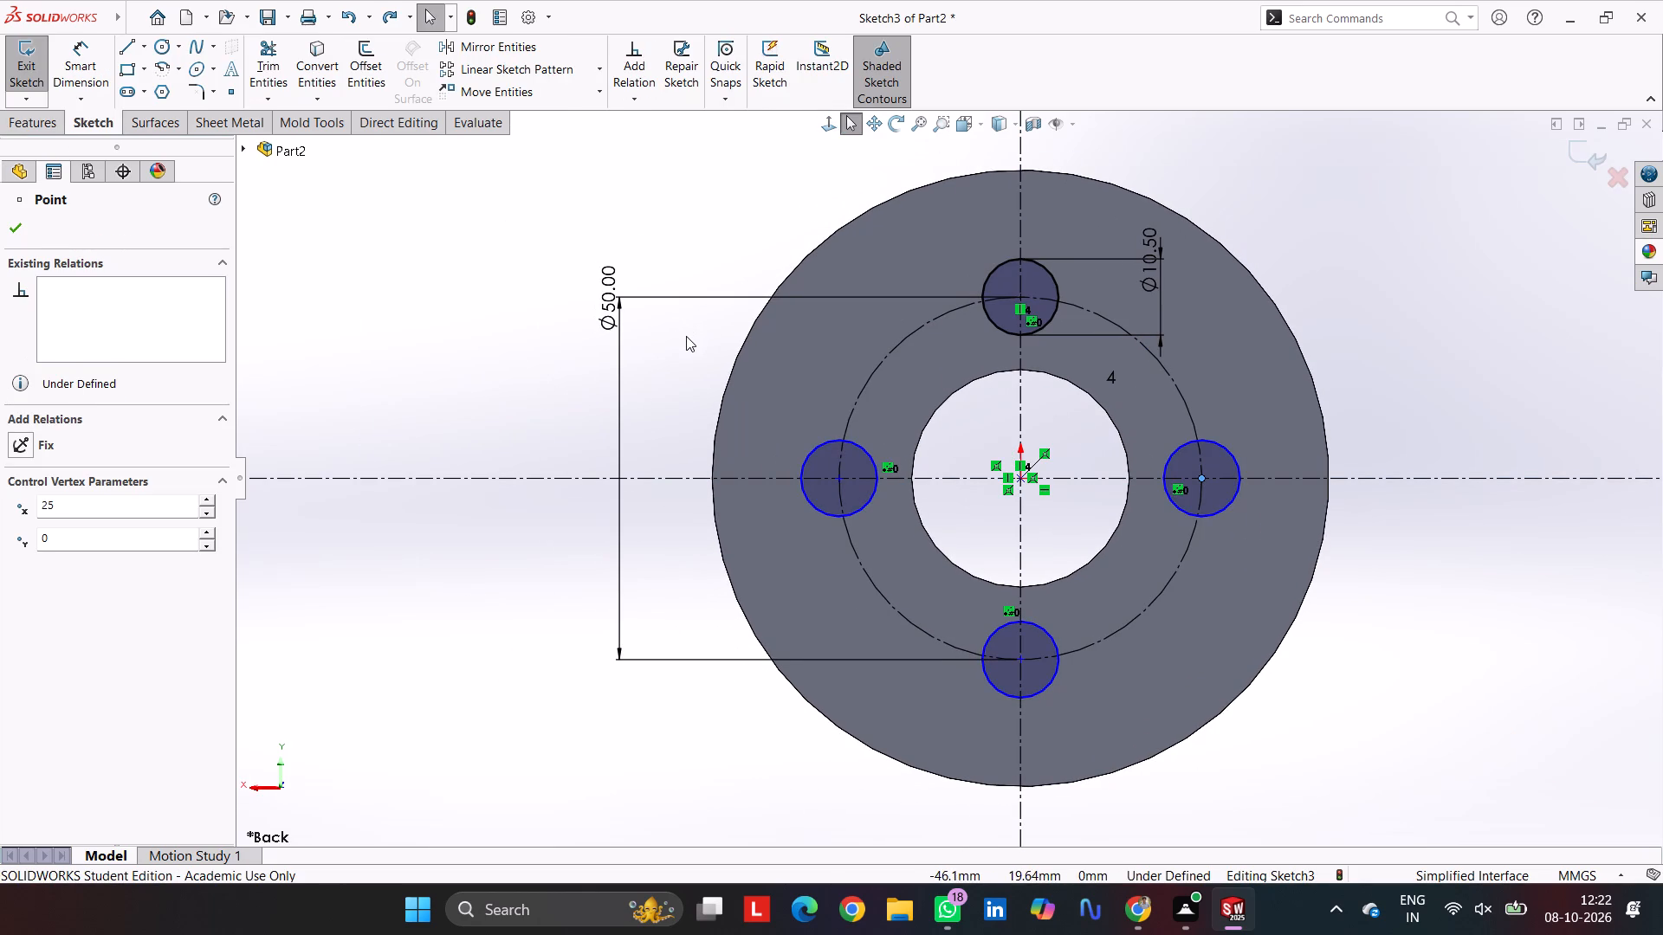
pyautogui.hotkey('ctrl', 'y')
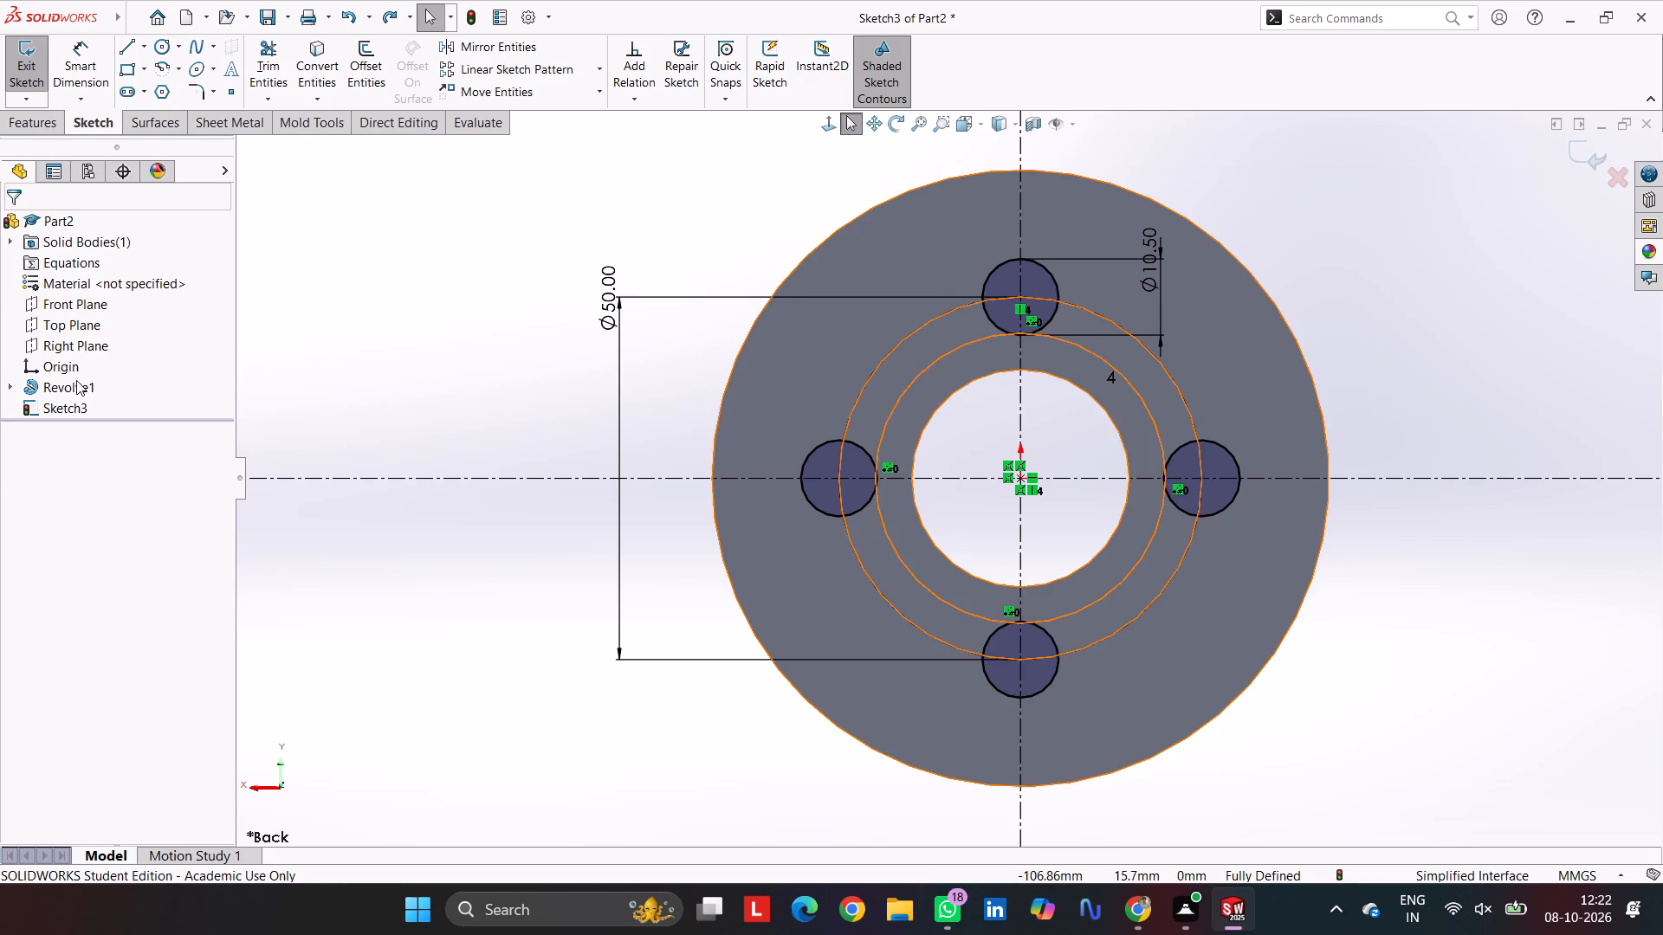
# Exit the hole-pattern sketch and open the revolve's profile sketch for editing.
pyautogui.click(10, 382)
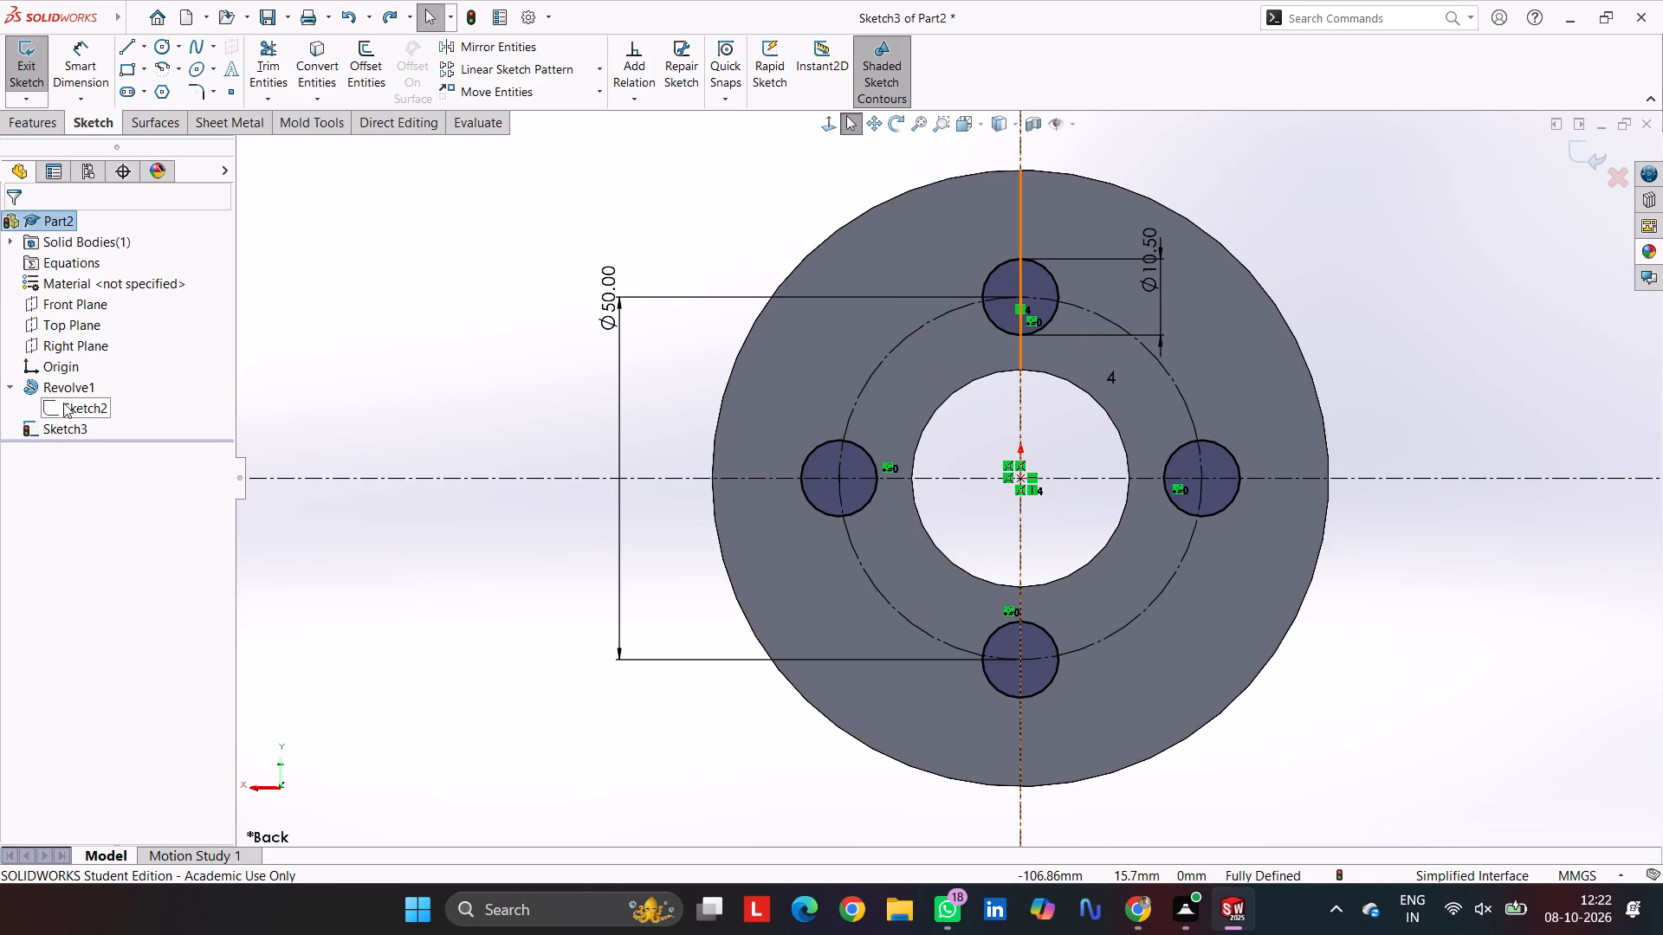
pyautogui.click(63, 403)
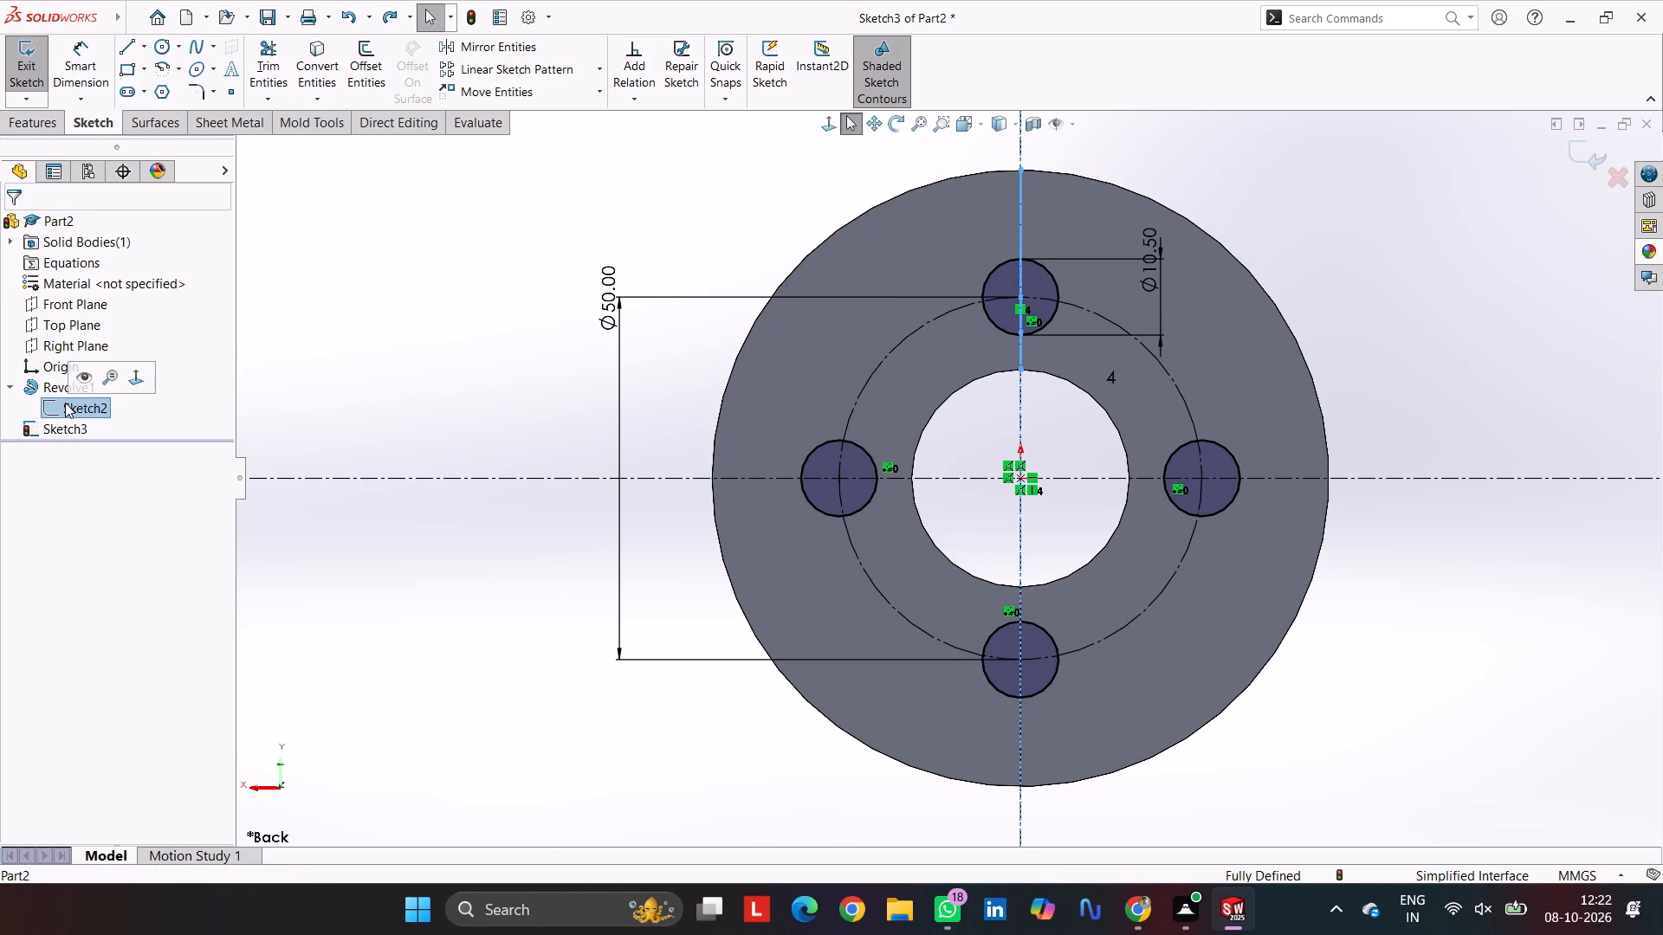
pyautogui.click(86, 405)
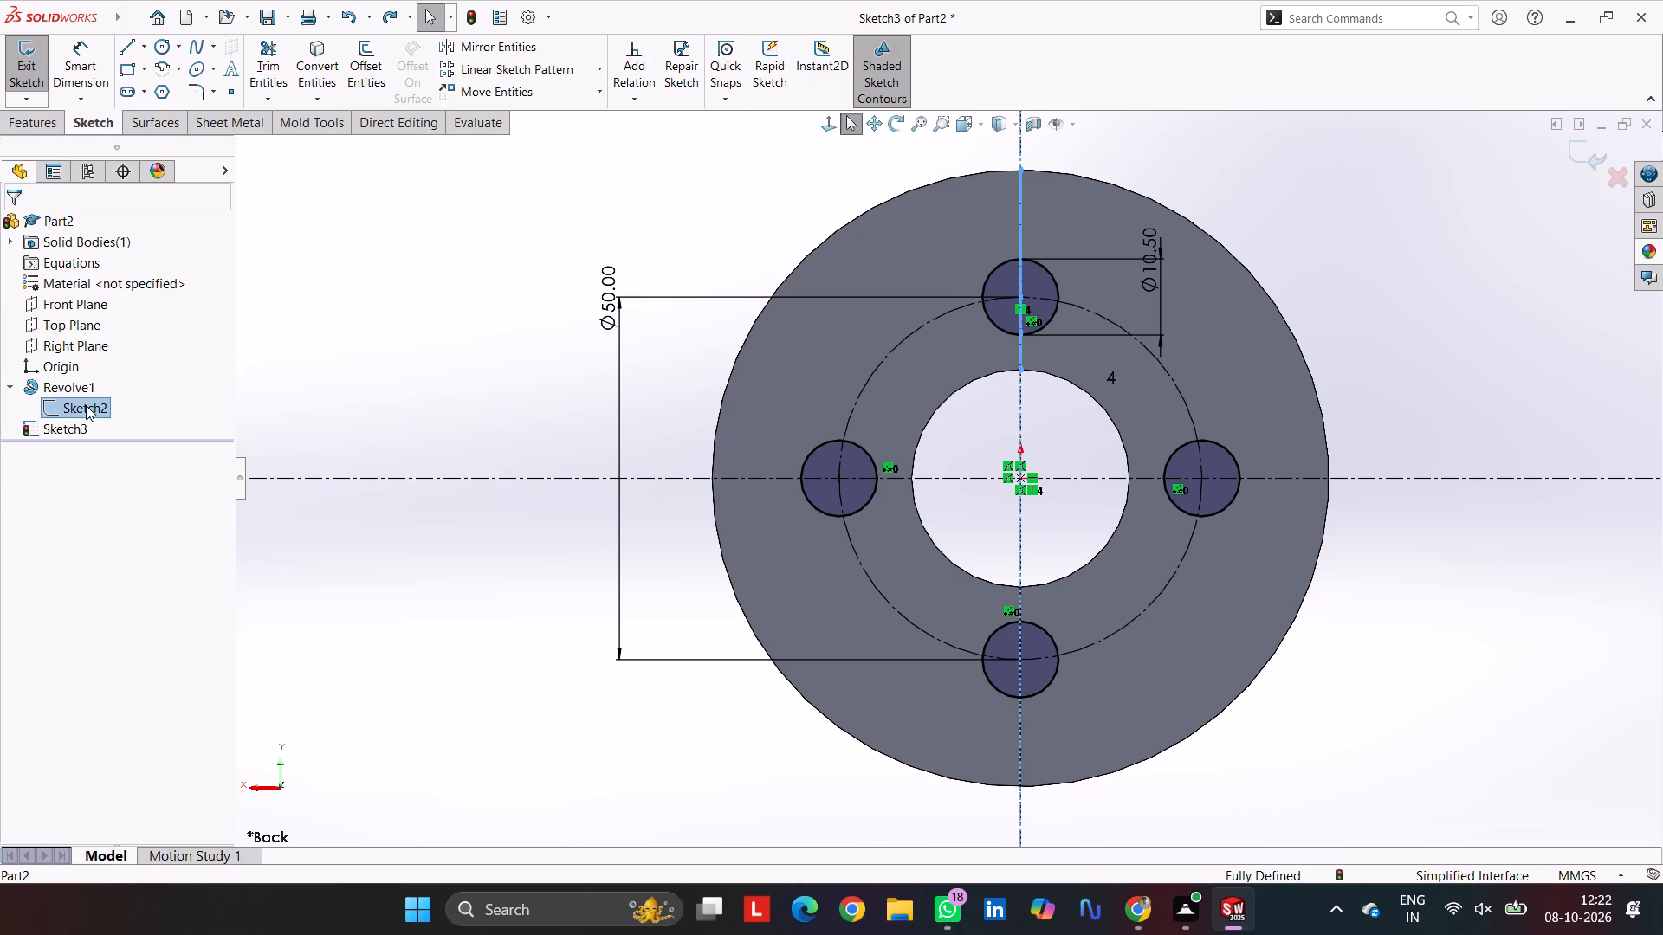
pyautogui.click(71, 380)
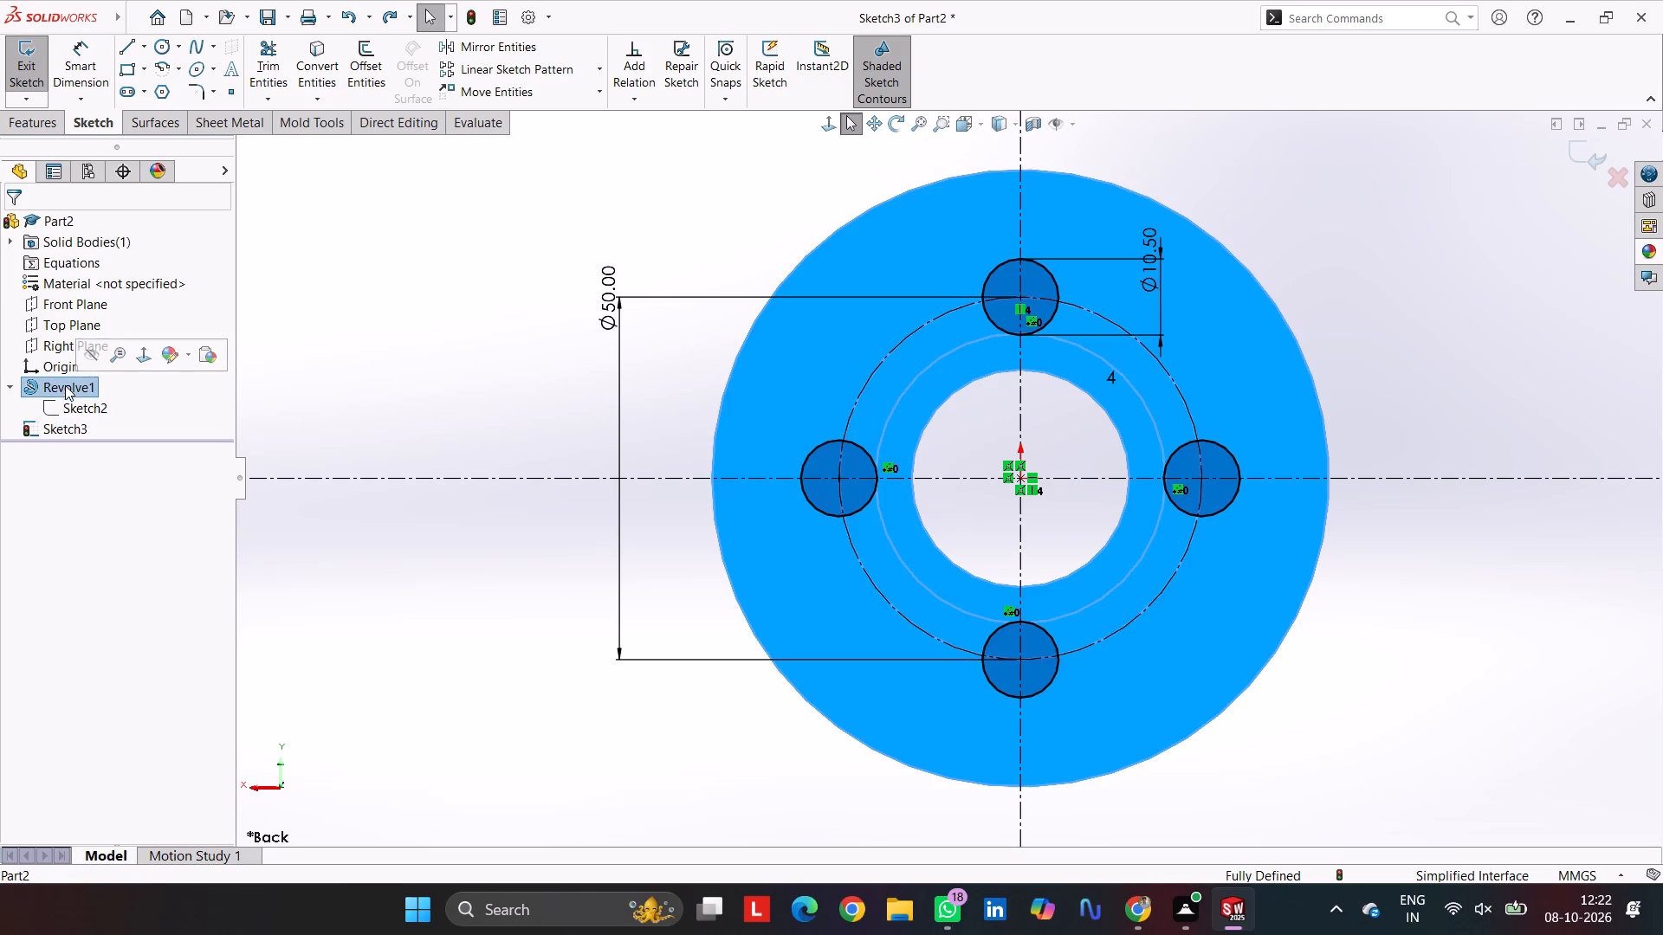
pyautogui.click(72, 405)
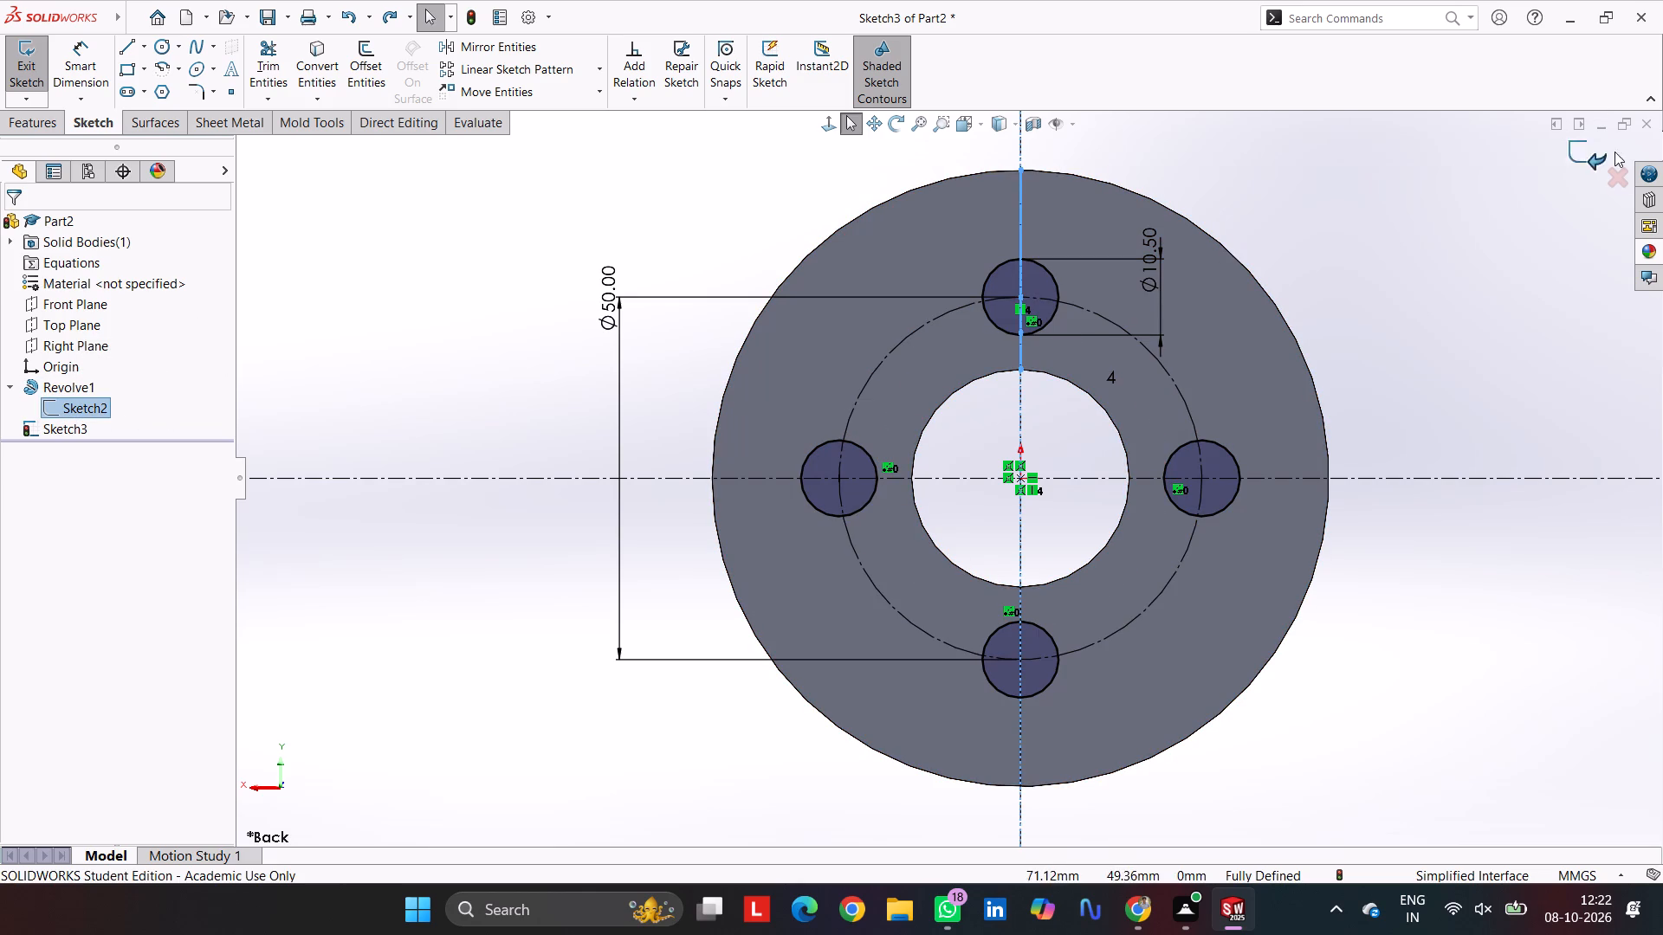
pyautogui.click(1582, 162)
pyautogui.click(65, 403)
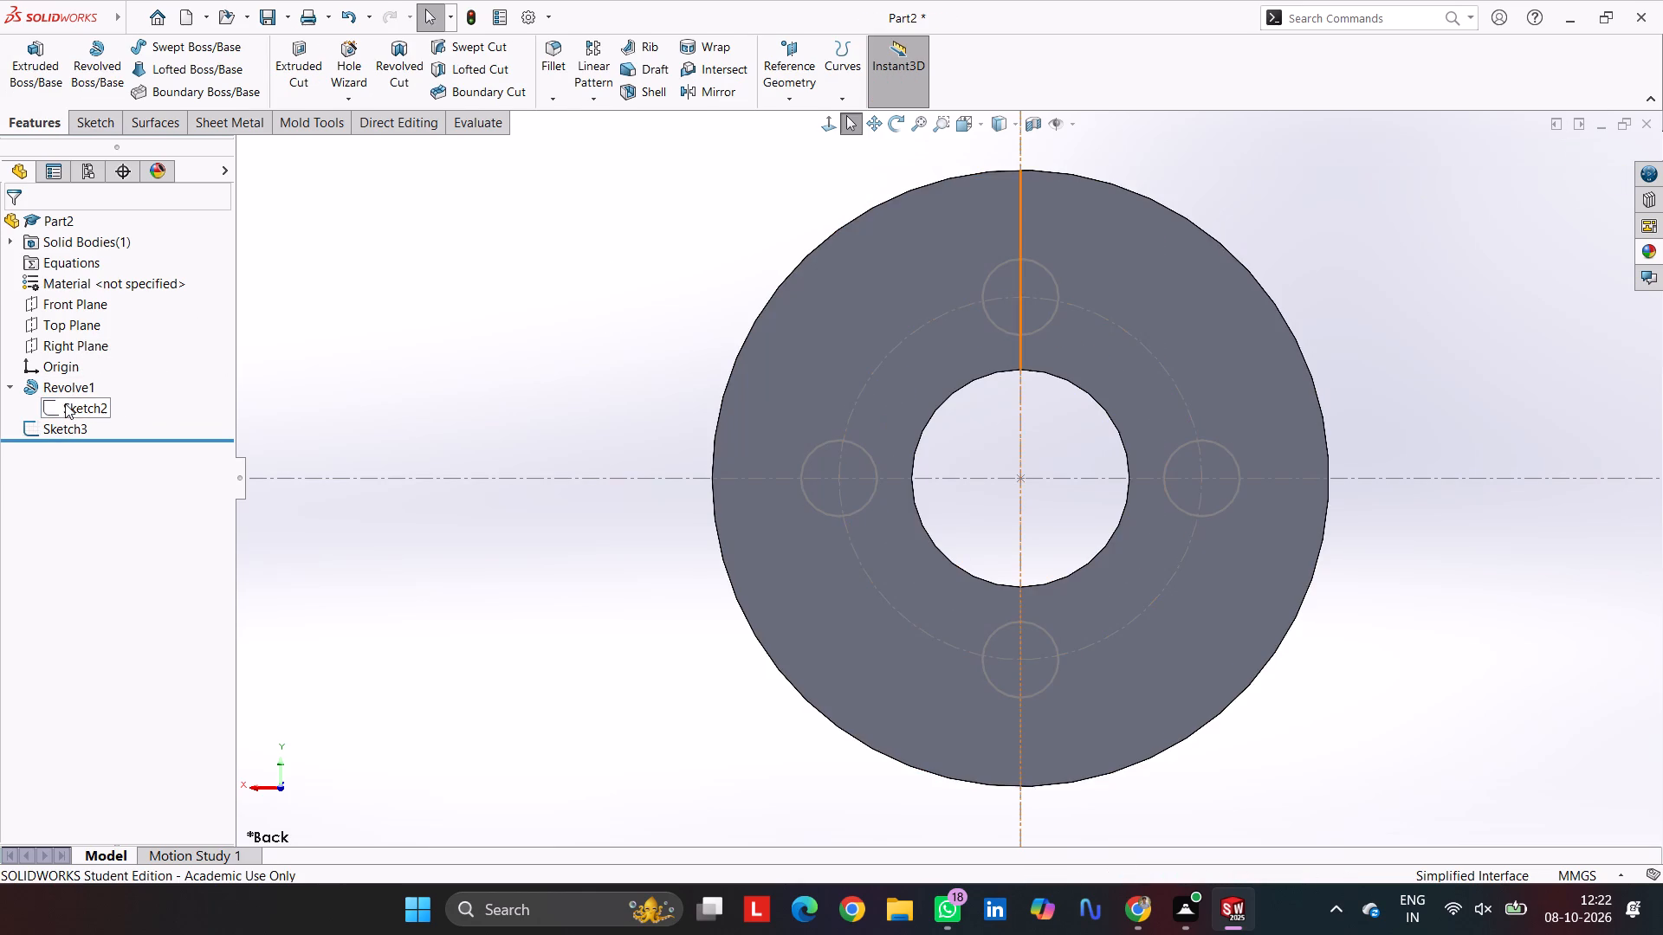
pyautogui.click(80, 400)
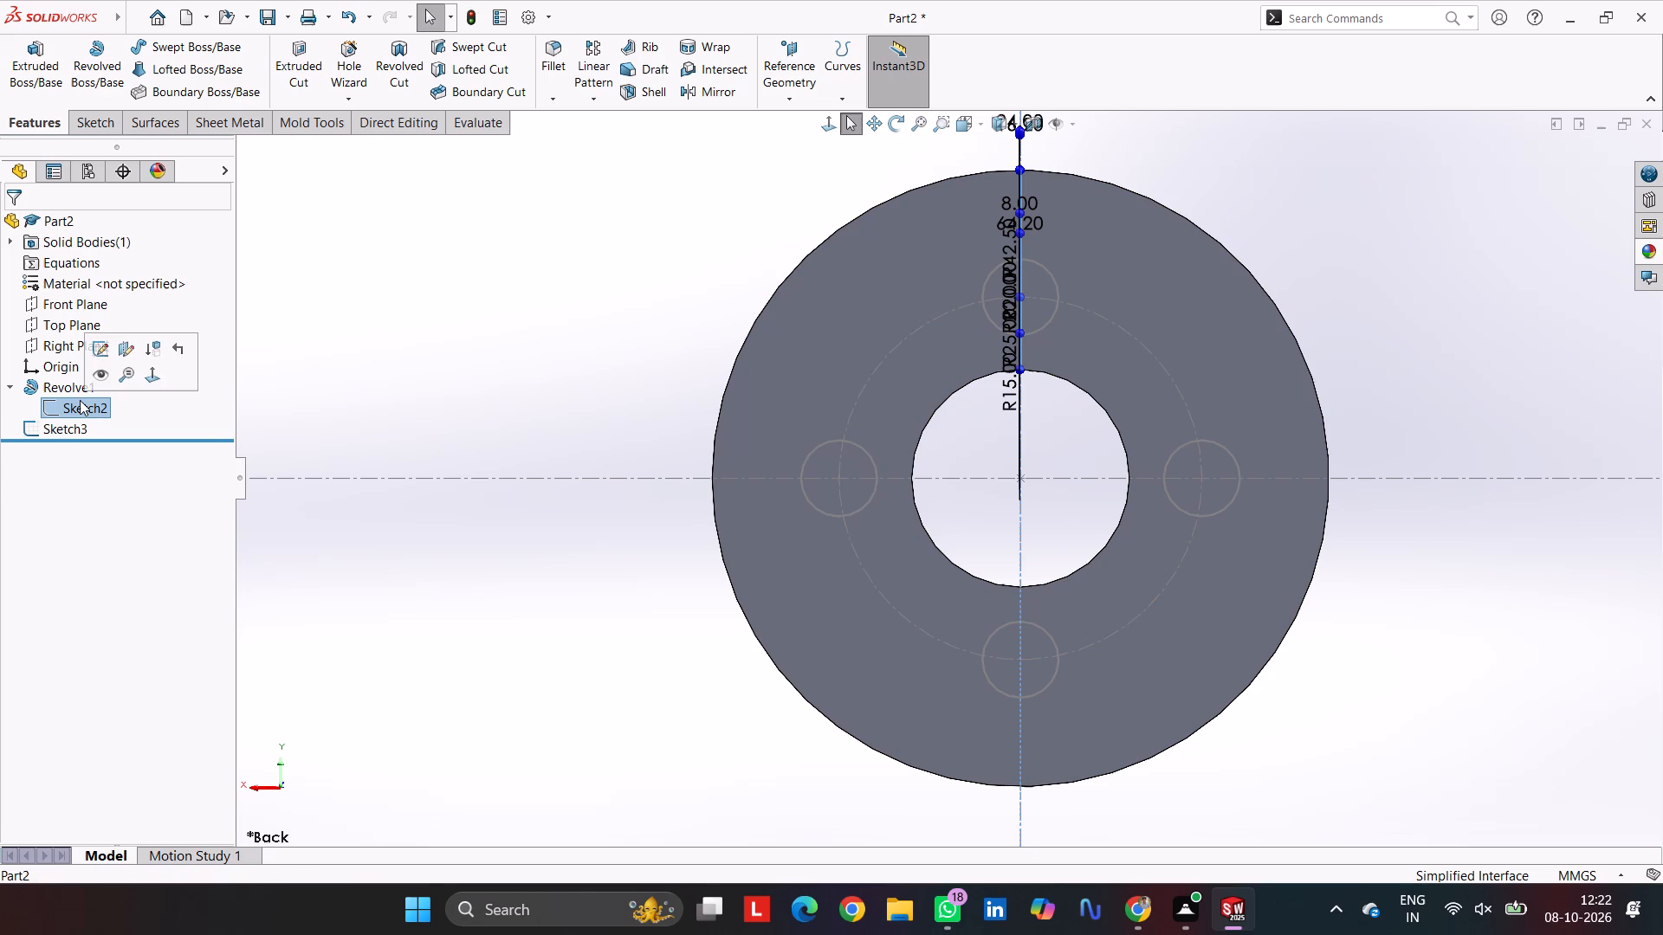
pyautogui.click(105, 348)
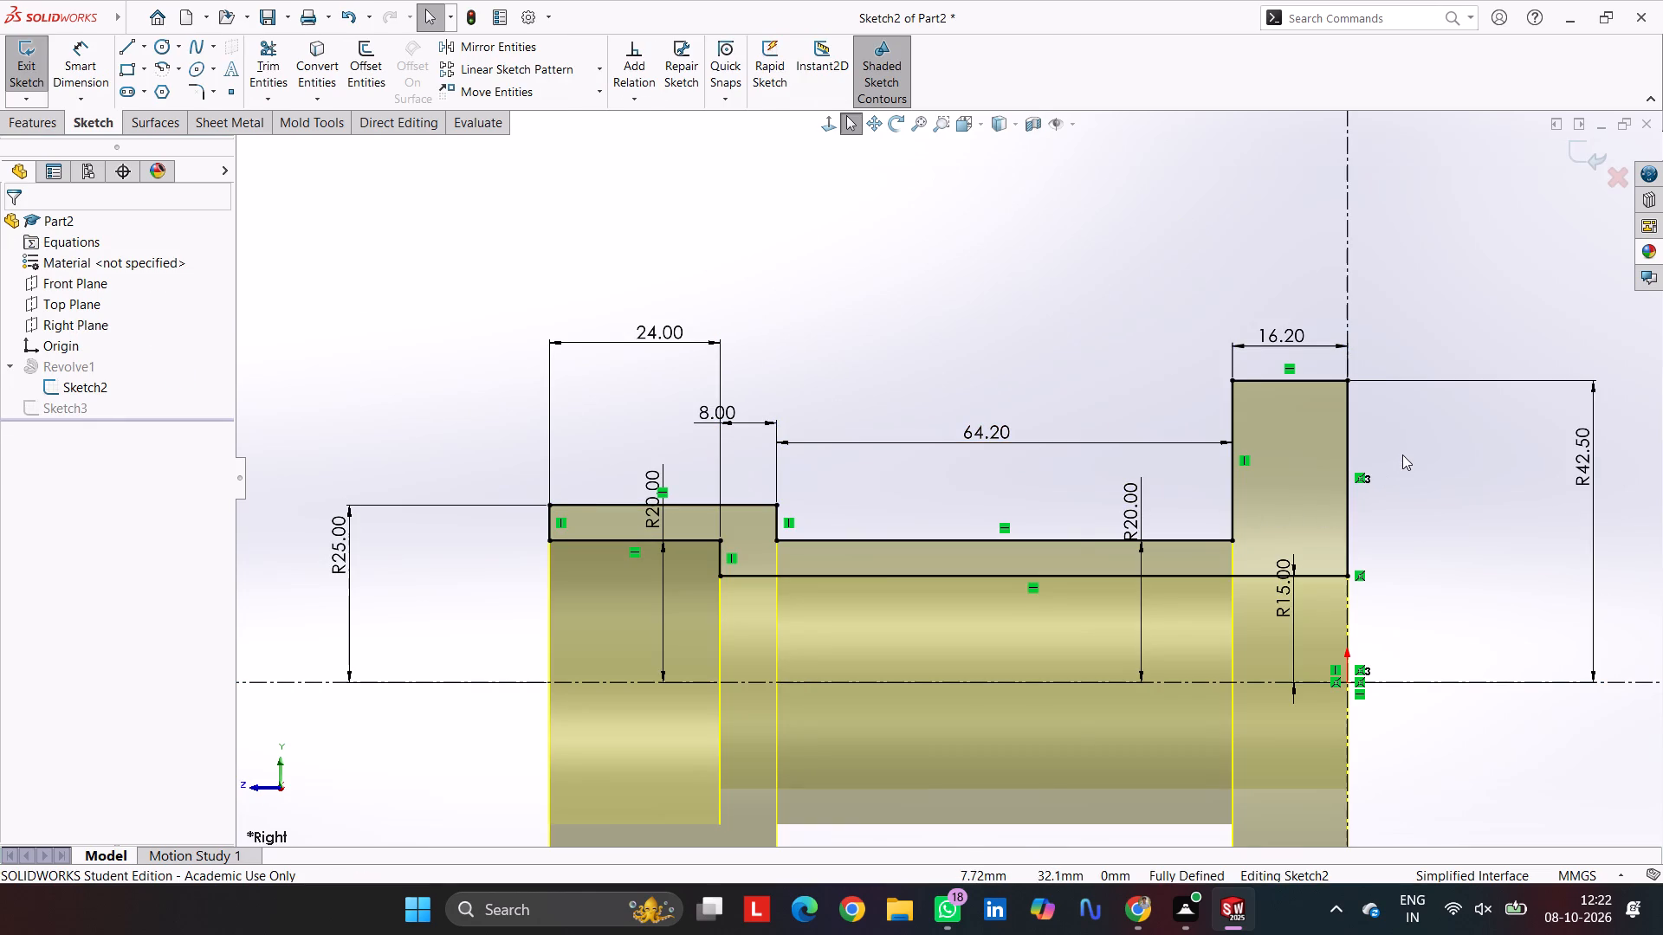
pyautogui.scroll(-1, 1402, 458)
pyautogui.scroll(4, 1402, 462)
pyautogui.scroll(-2, 1399, 467)
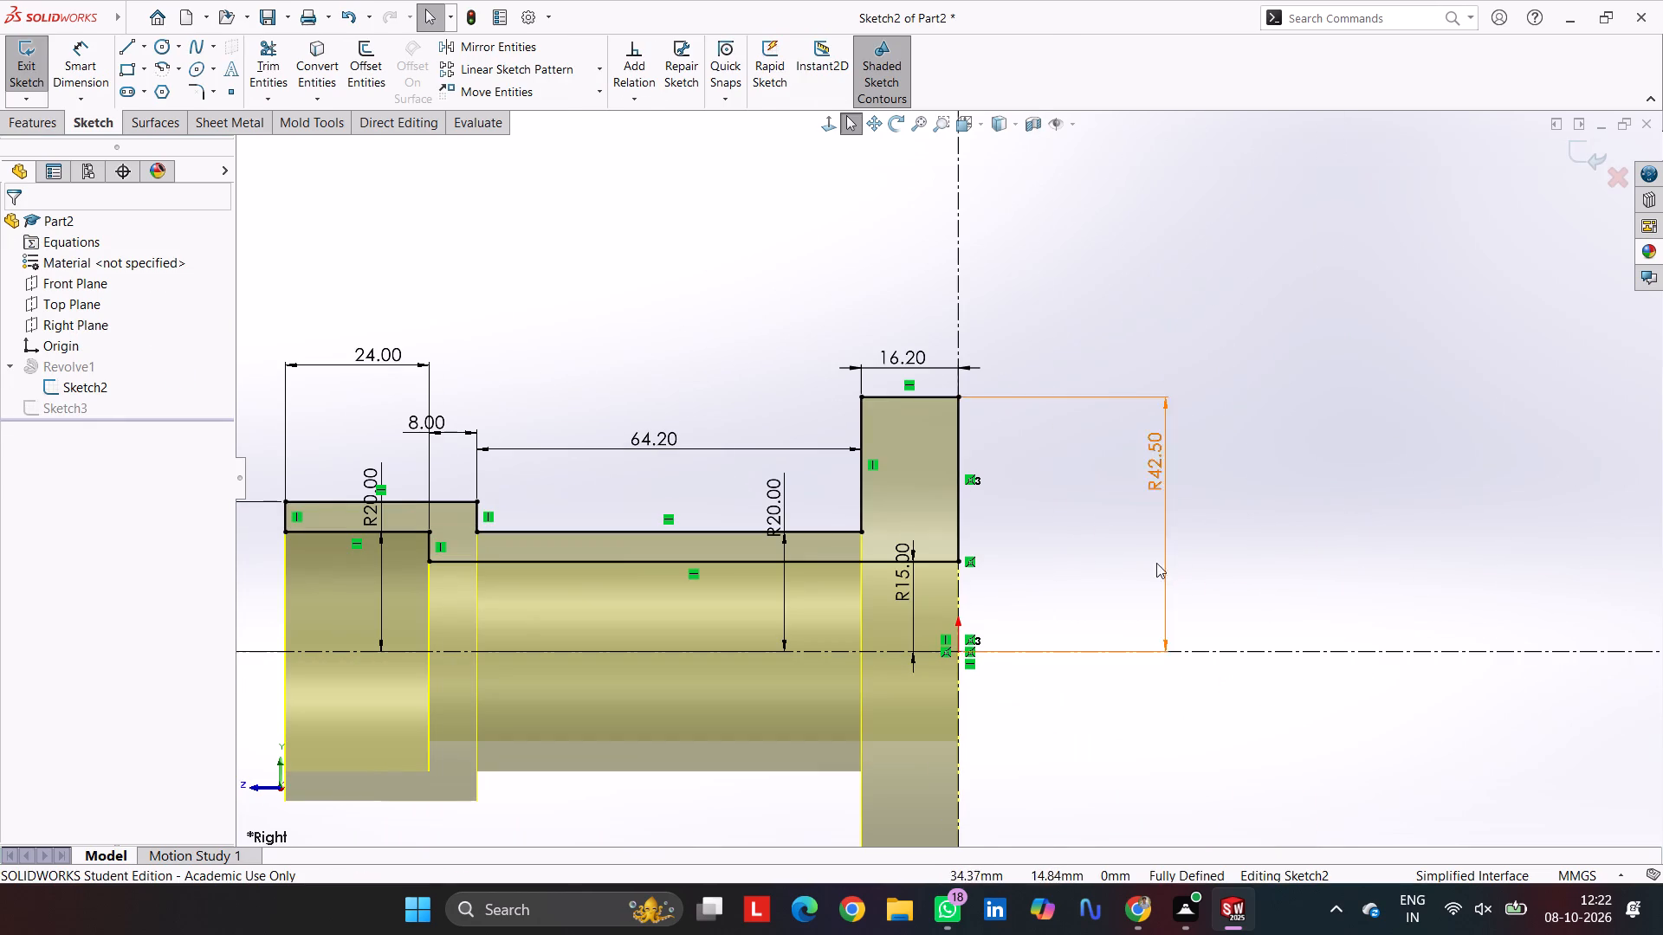
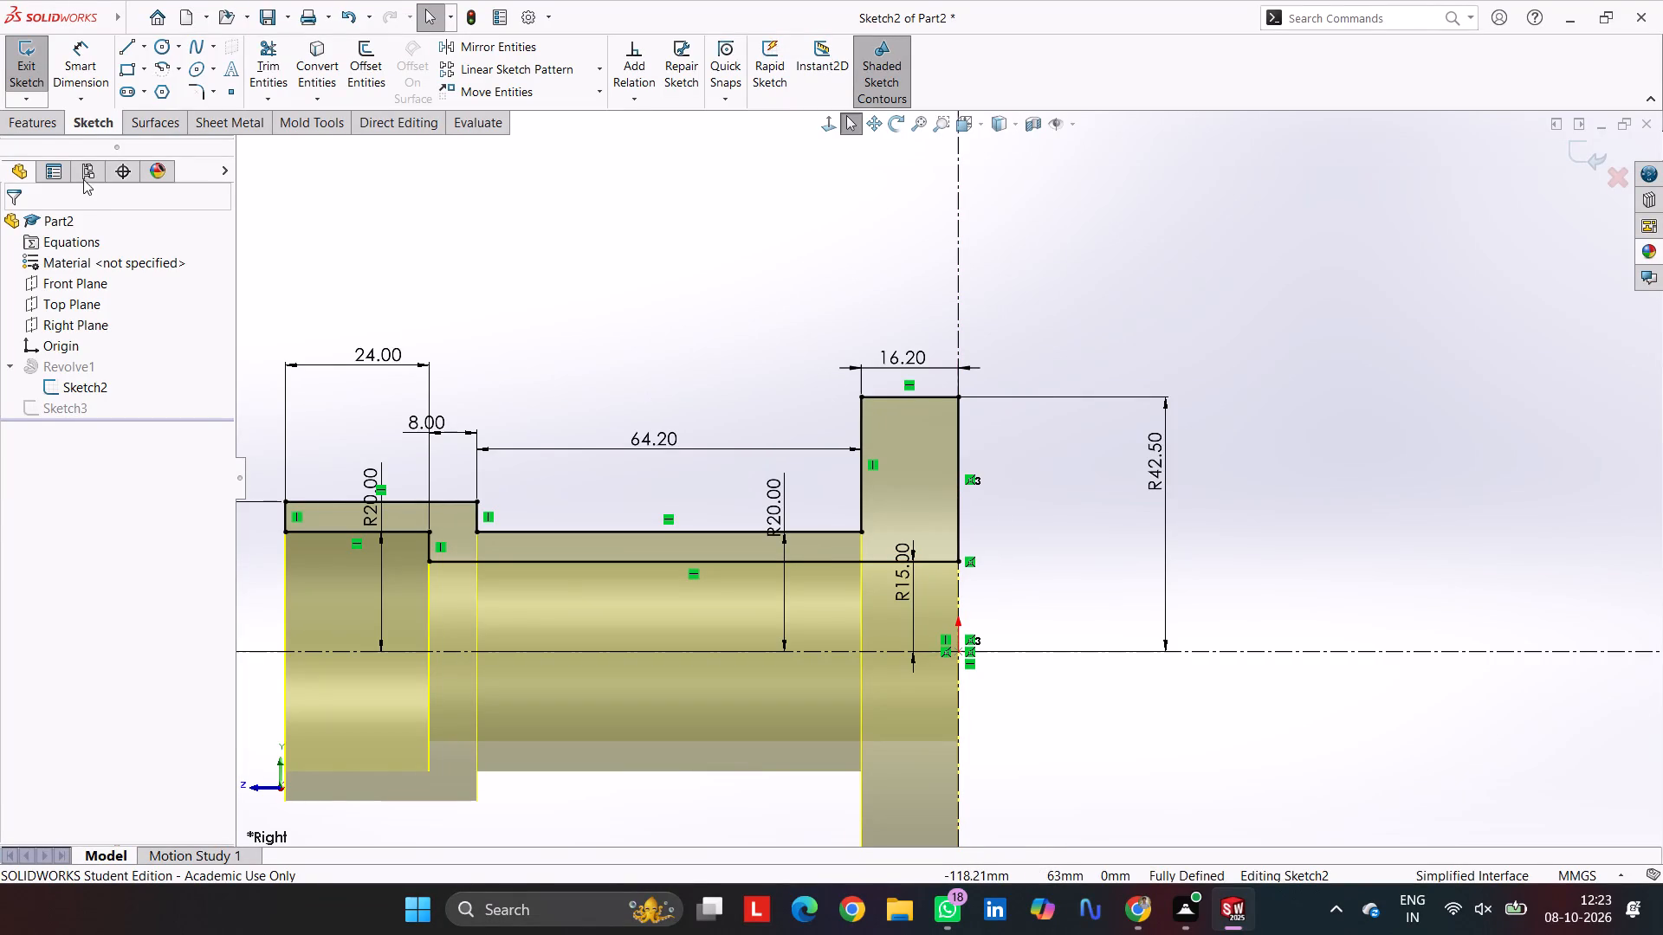
# Leave the profile sketch, reopen the hole-pattern sketch and set its construction circle diameter to 60 mm.
pyautogui.click(1595, 166)
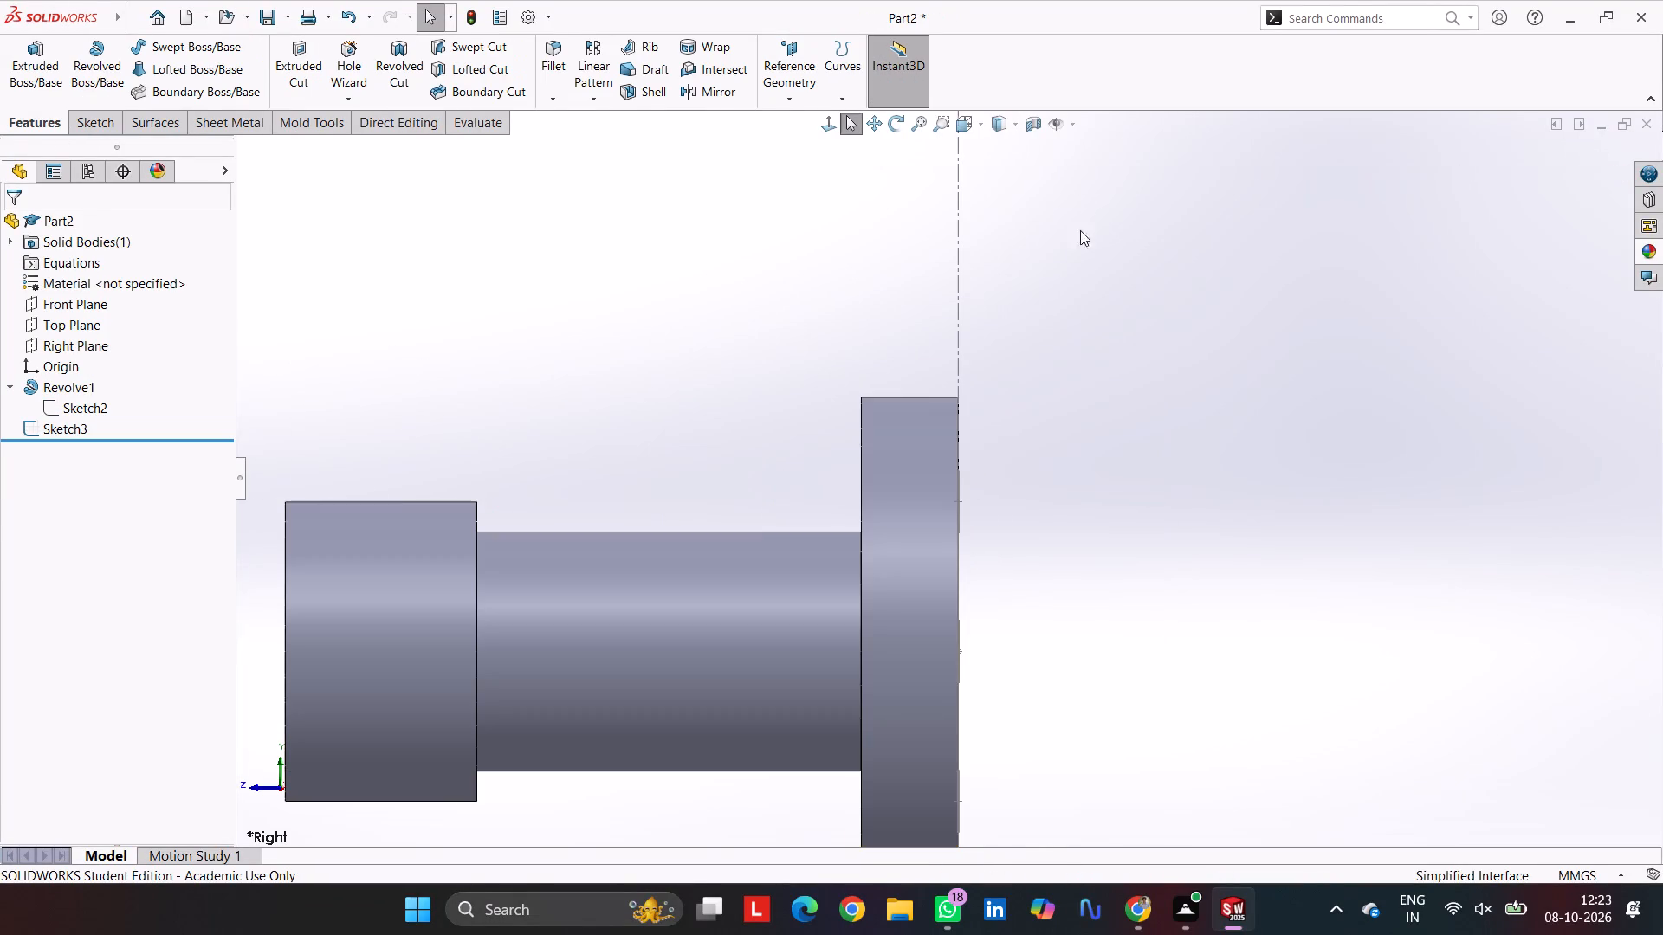
pyautogui.click(68, 442)
pyautogui.click(64, 432)
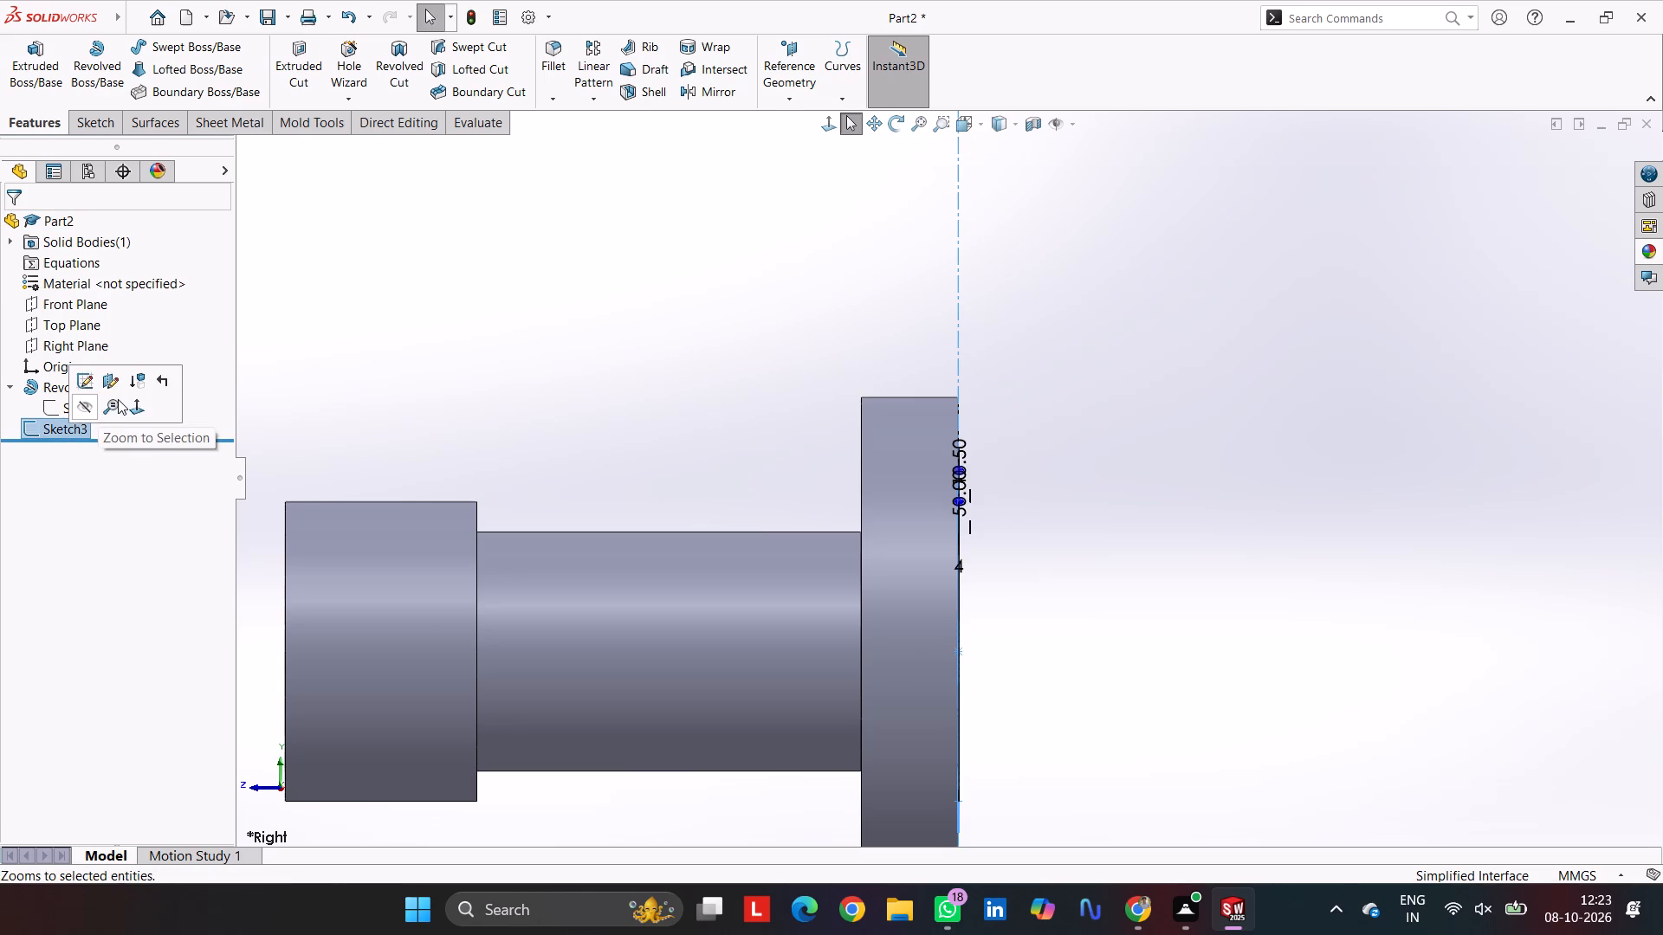
pyautogui.click(87, 382)
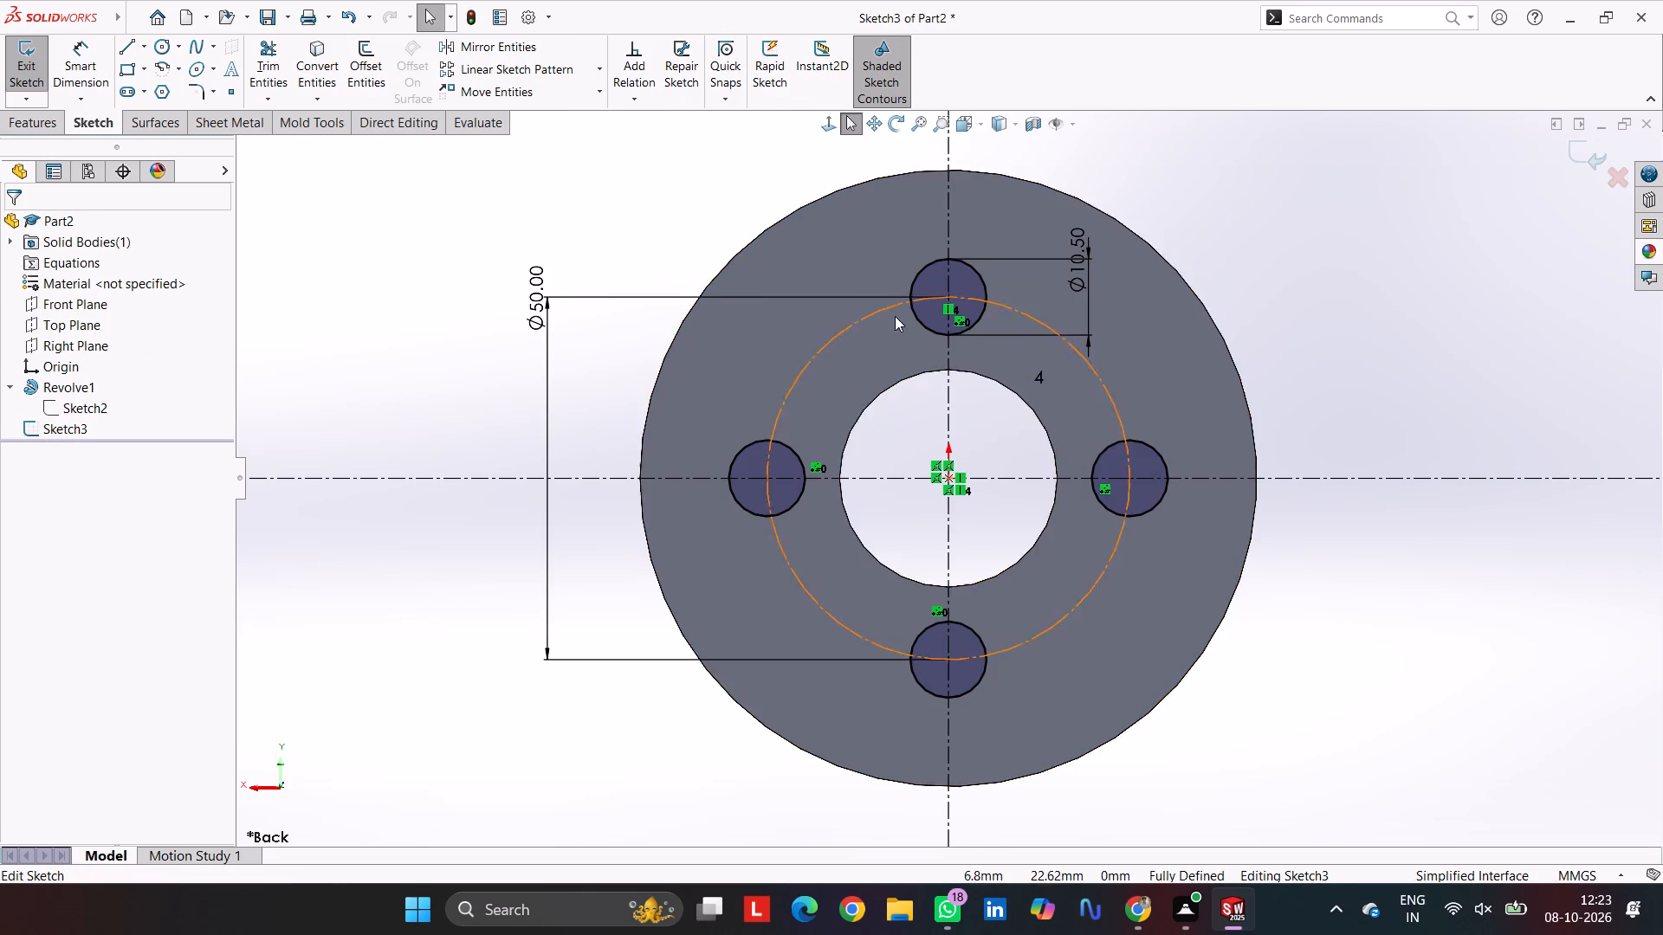
pyautogui.doubleClick(528, 288)
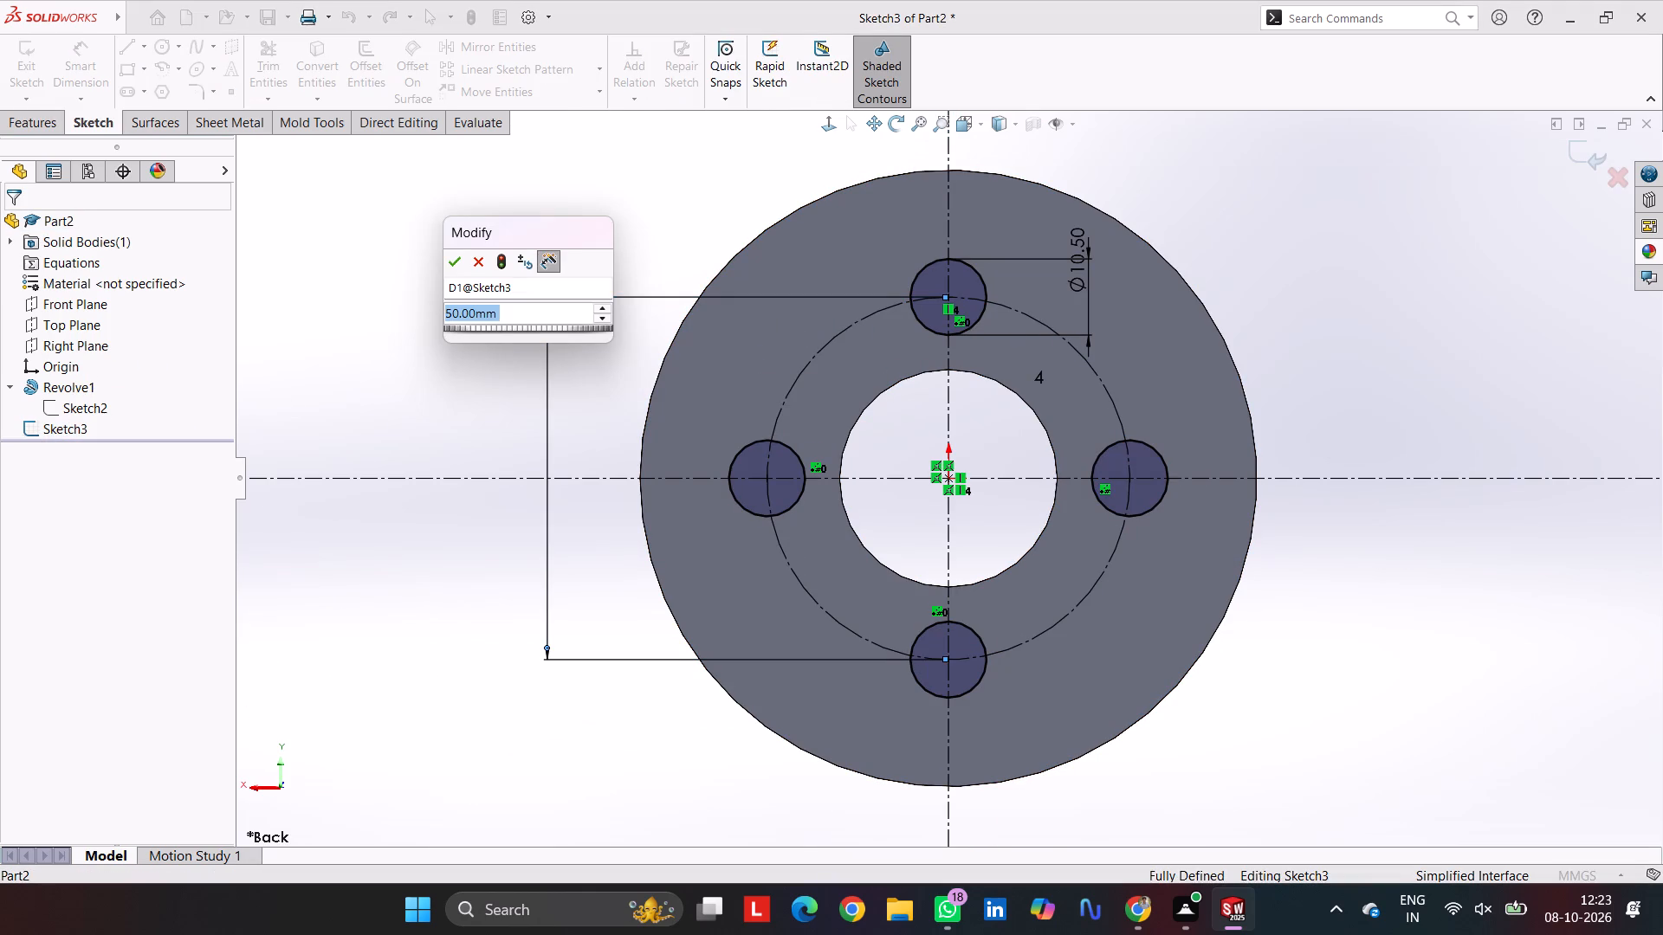
pyautogui.write('60')
pyautogui.press('Return')
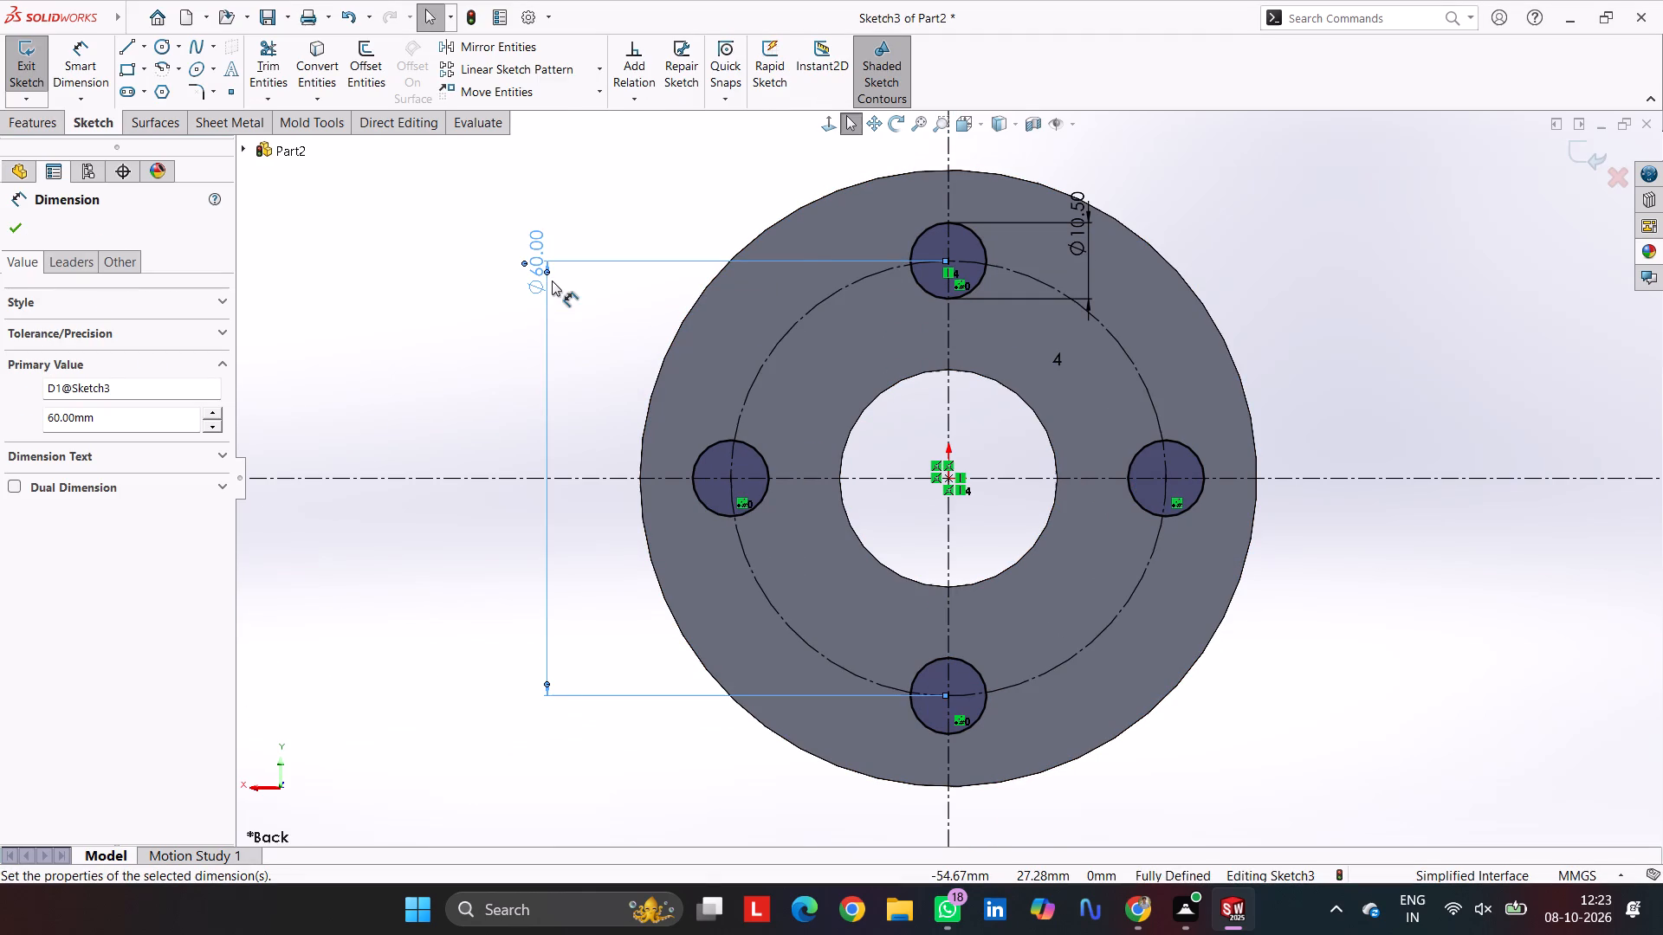
pyautogui.click(10, 220)
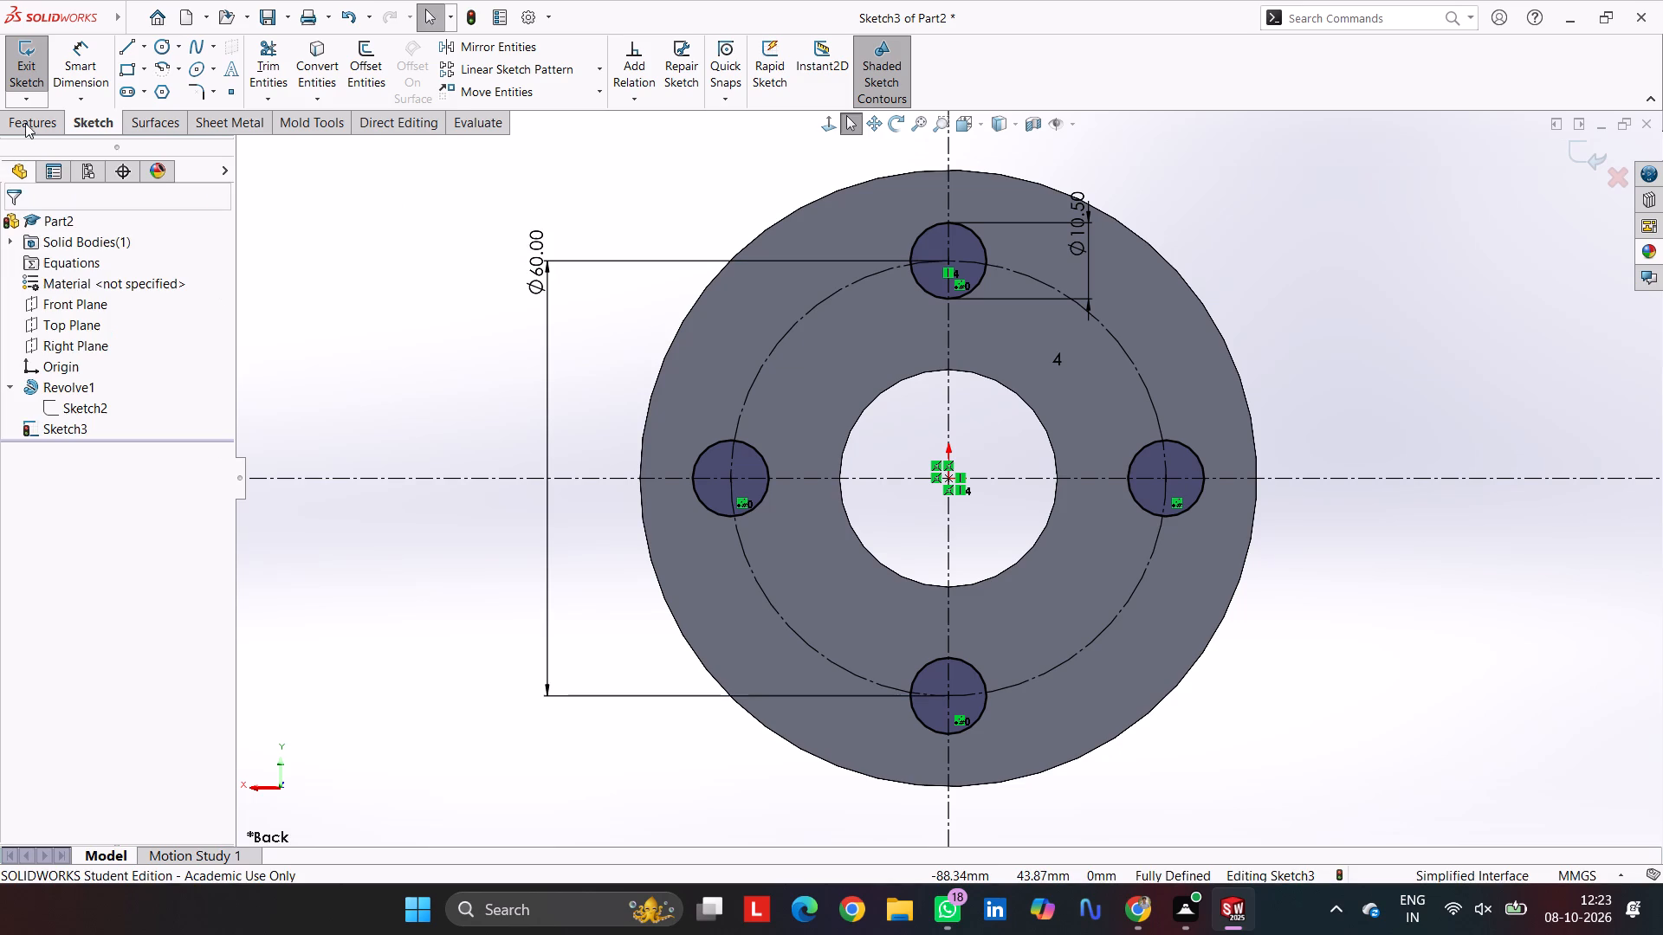
# Cut-extrude the four 10.5 mm hole circles through the flange with a Blind depth of 39 mm.
pyautogui.click(52, 124)
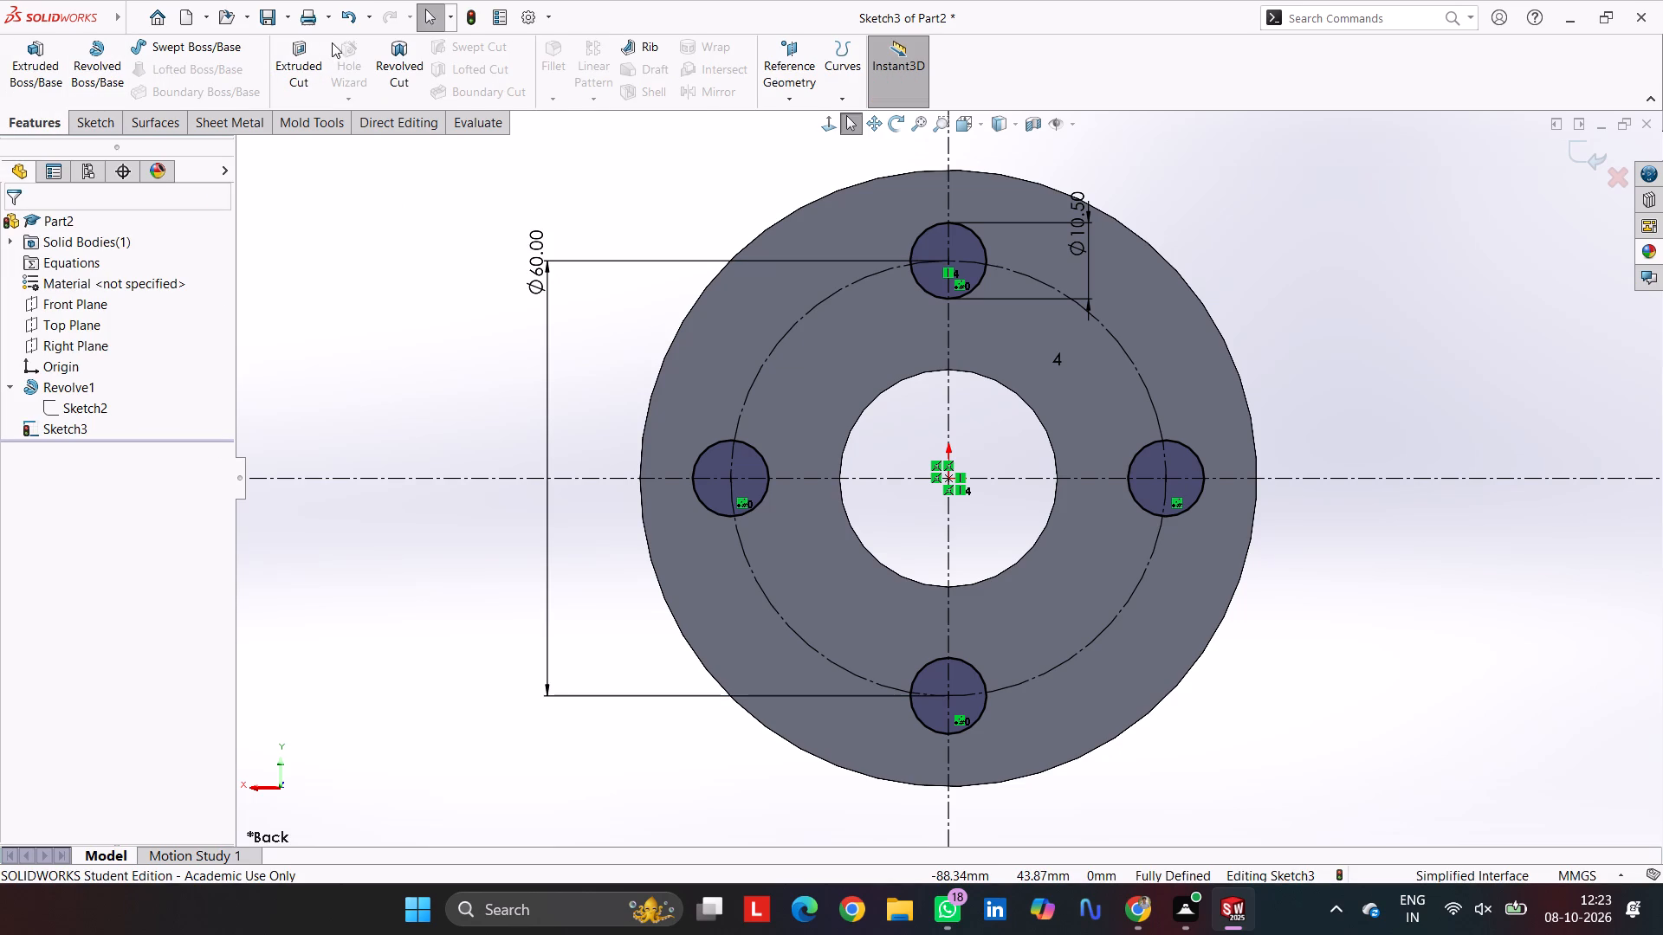
pyautogui.click(314, 50)
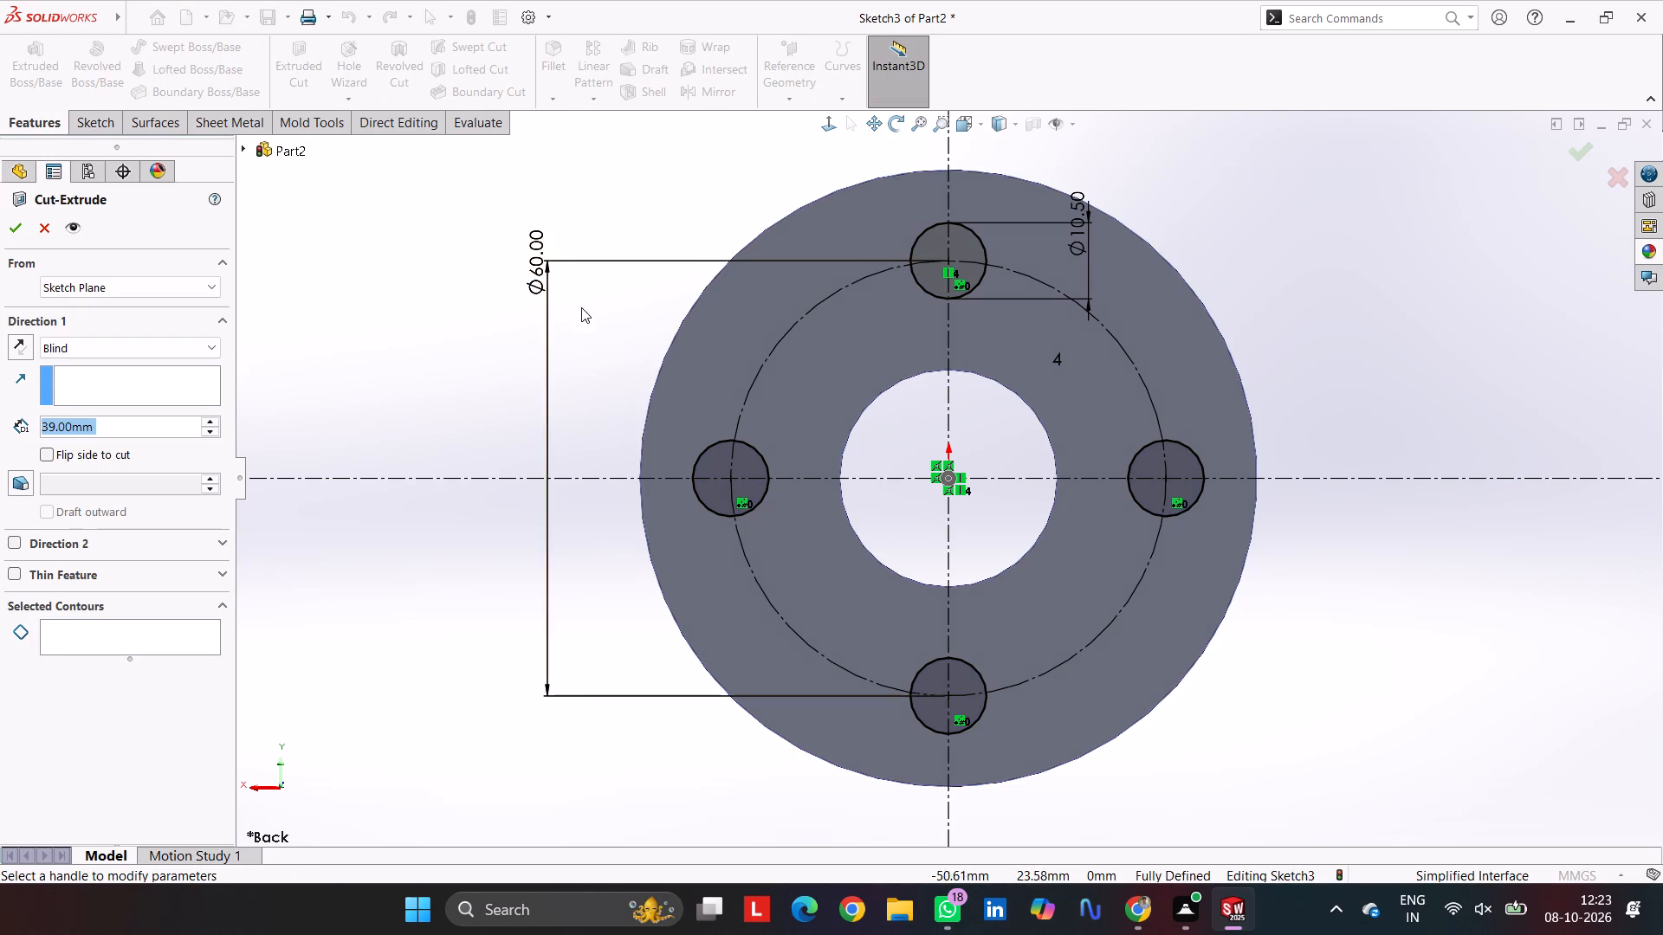
pyautogui.moveTo(442, 284); pyautogui.dragTo(527, 321, button='middle')
pyautogui.moveTo(636, 358); pyautogui.dragTo(689, 373, button='middle')
pyautogui.middleClick(689, 373)
pyautogui.middleClick(689, 373)
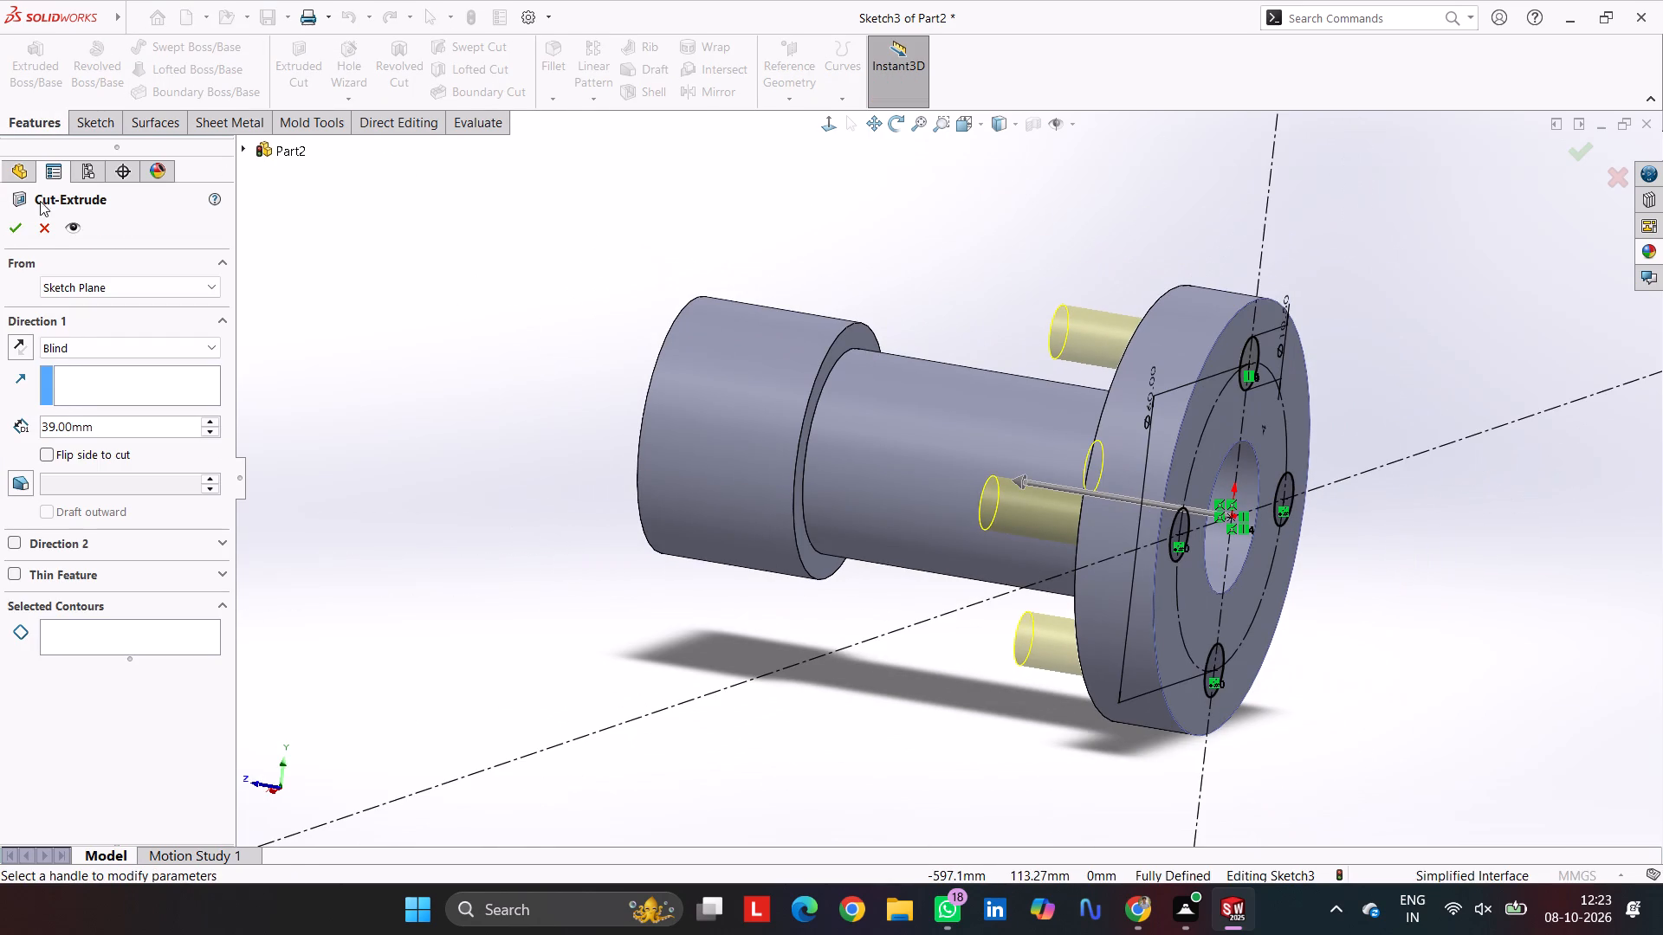
pyautogui.click(11, 230)
pyautogui.middleClick(443, 185)
pyautogui.moveTo(449, 197); pyautogui.dragTo(506, 237, button='middle')
pyautogui.moveTo(525, 247); pyautogui.dragTo(620, 302, button='middle')
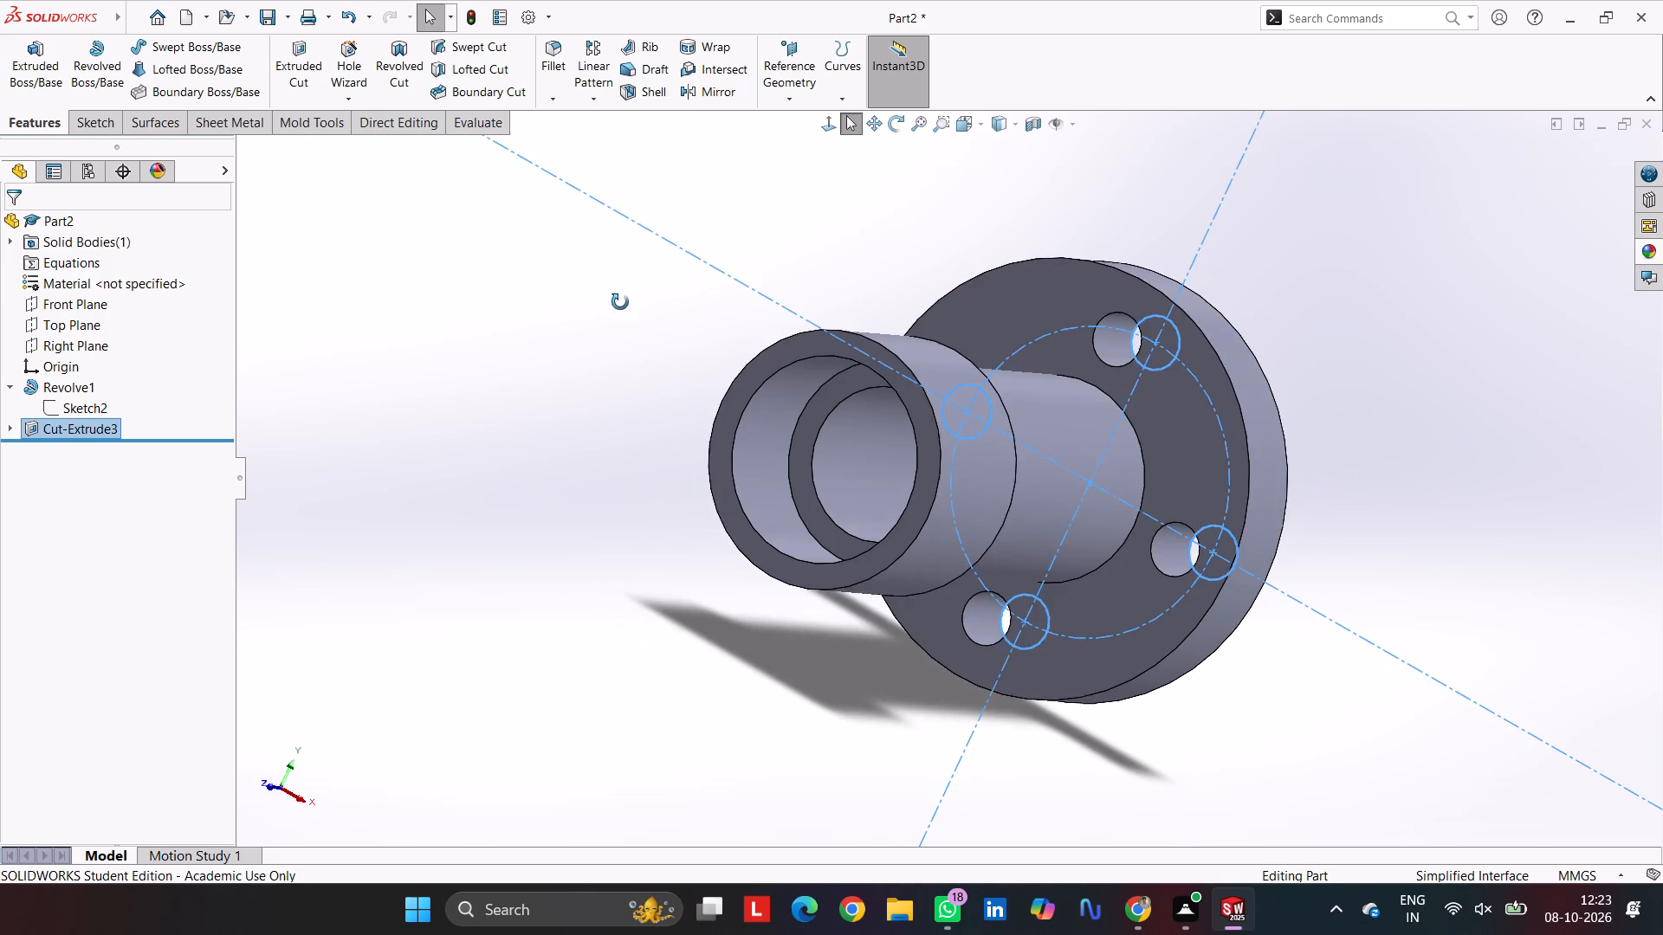
pyautogui.moveTo(620, 302); pyautogui.dragTo(616, 321, button='middle')
pyautogui.click(494, 275)
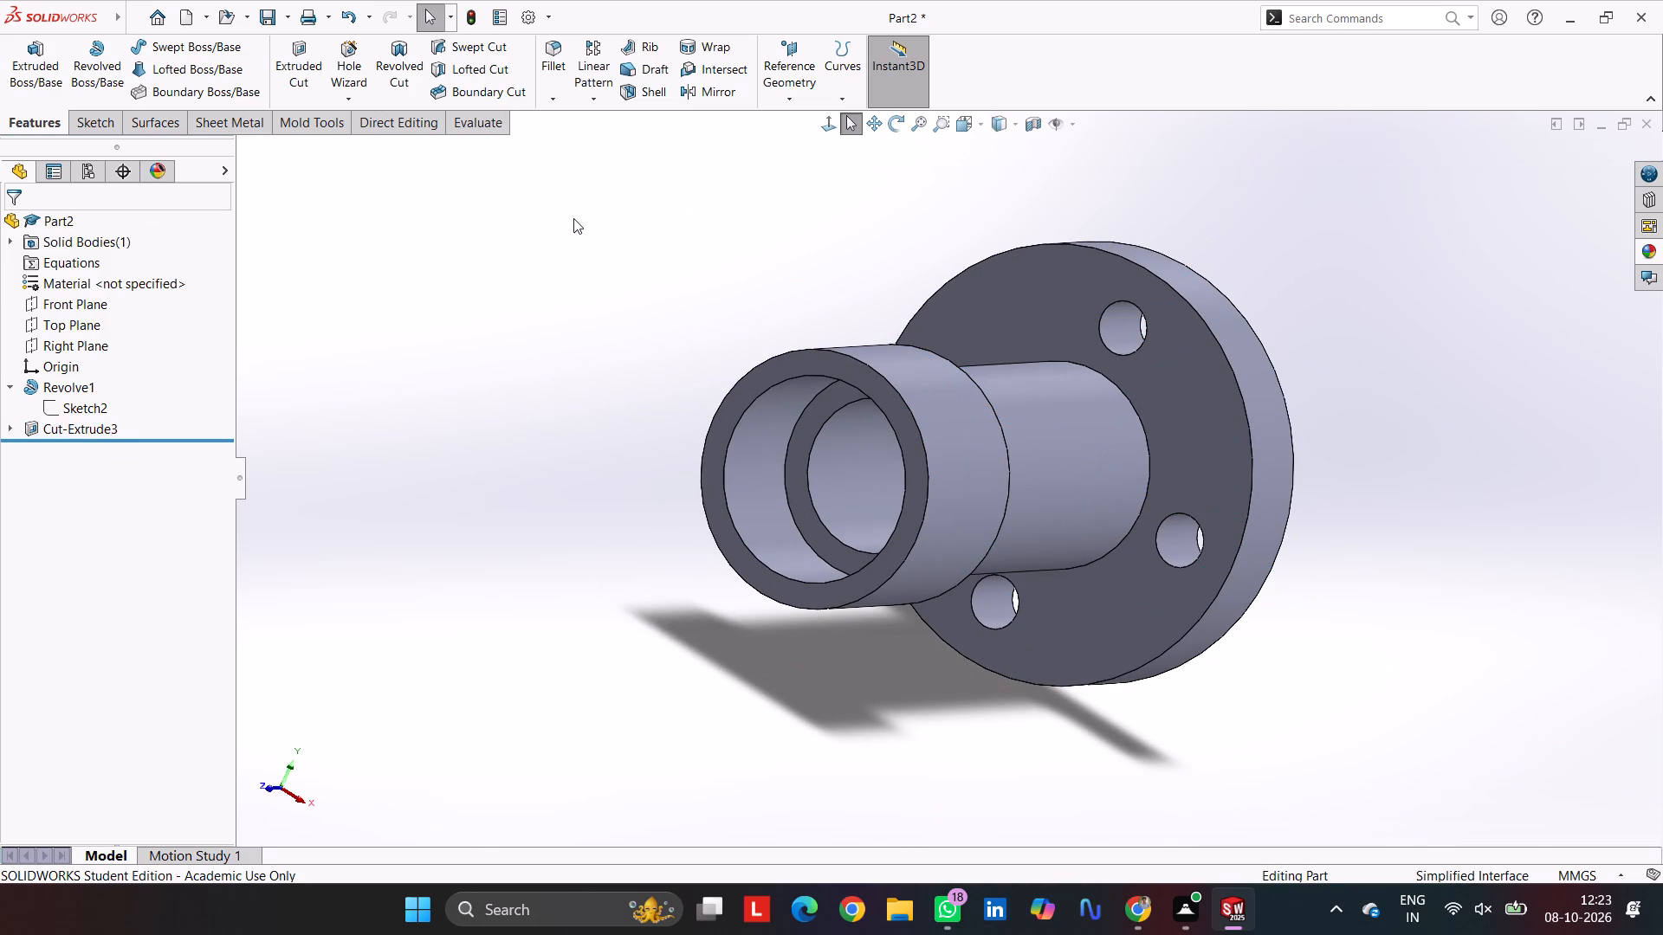
# Chamfer the central bore's edge on the outer flange face with a 3 mm distance at 45 degrees.
pyautogui.middleClick(564, 219)
pyautogui.moveTo(537, 225); pyautogui.dragTo(463, 238, button='middle')
pyautogui.moveTo(404, 234); pyautogui.dragTo(88, 171, button='middle')
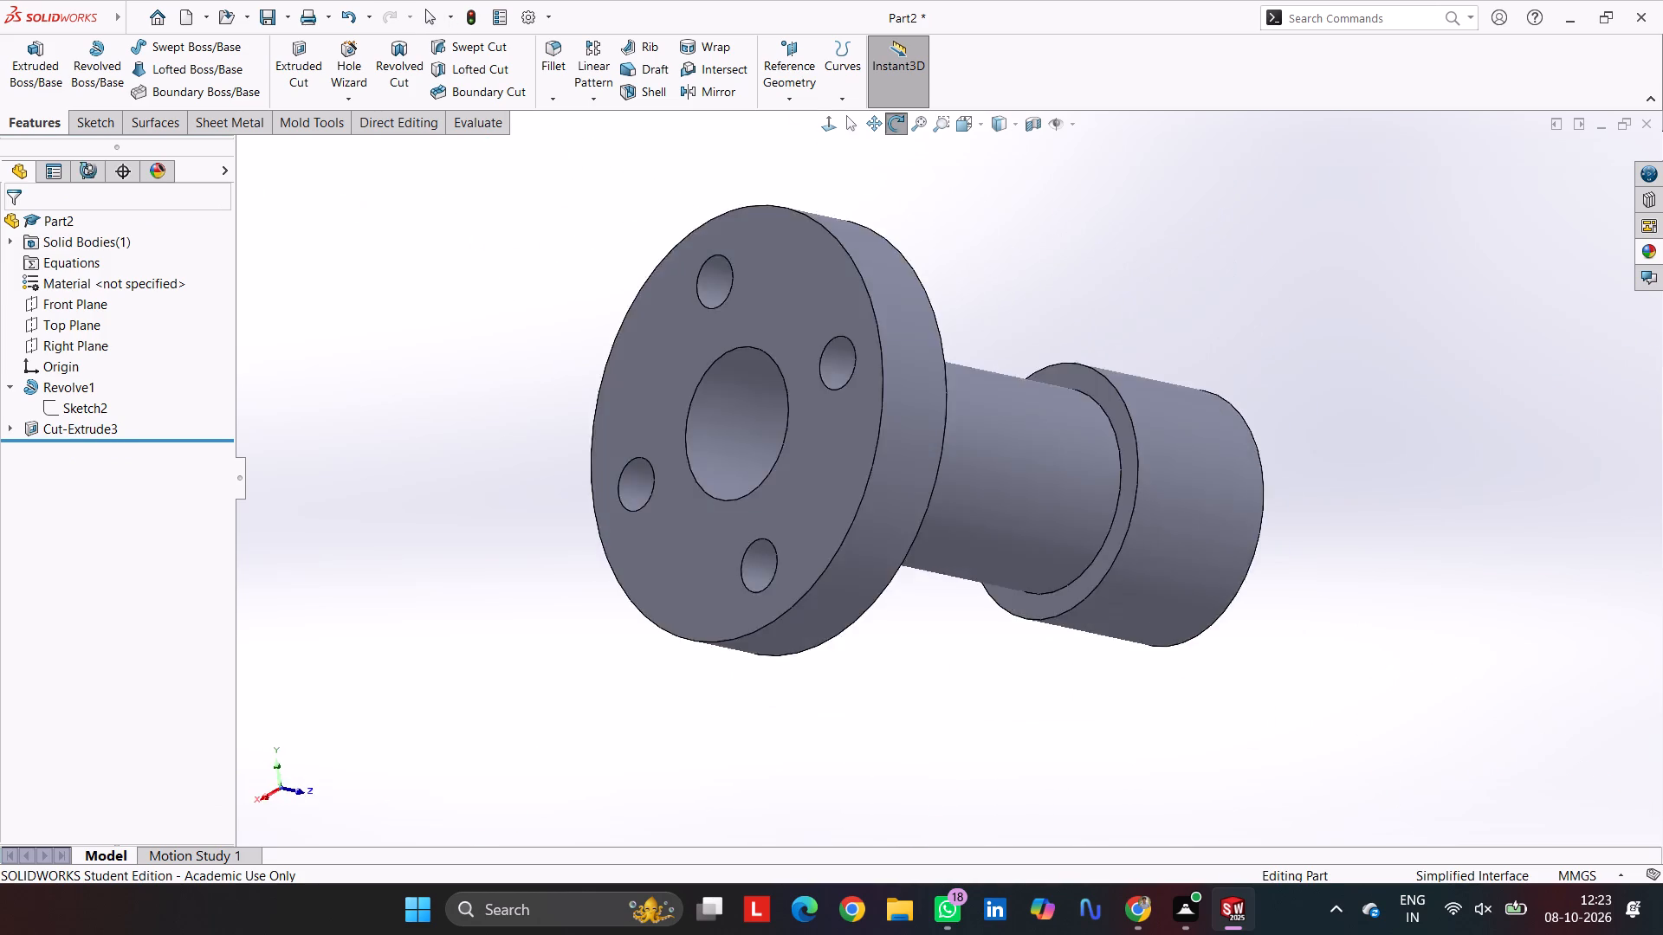
pyautogui.moveTo(88, 171); pyautogui.dragTo(230, 203, button='middle')
pyautogui.scroll(1, 229, 201)
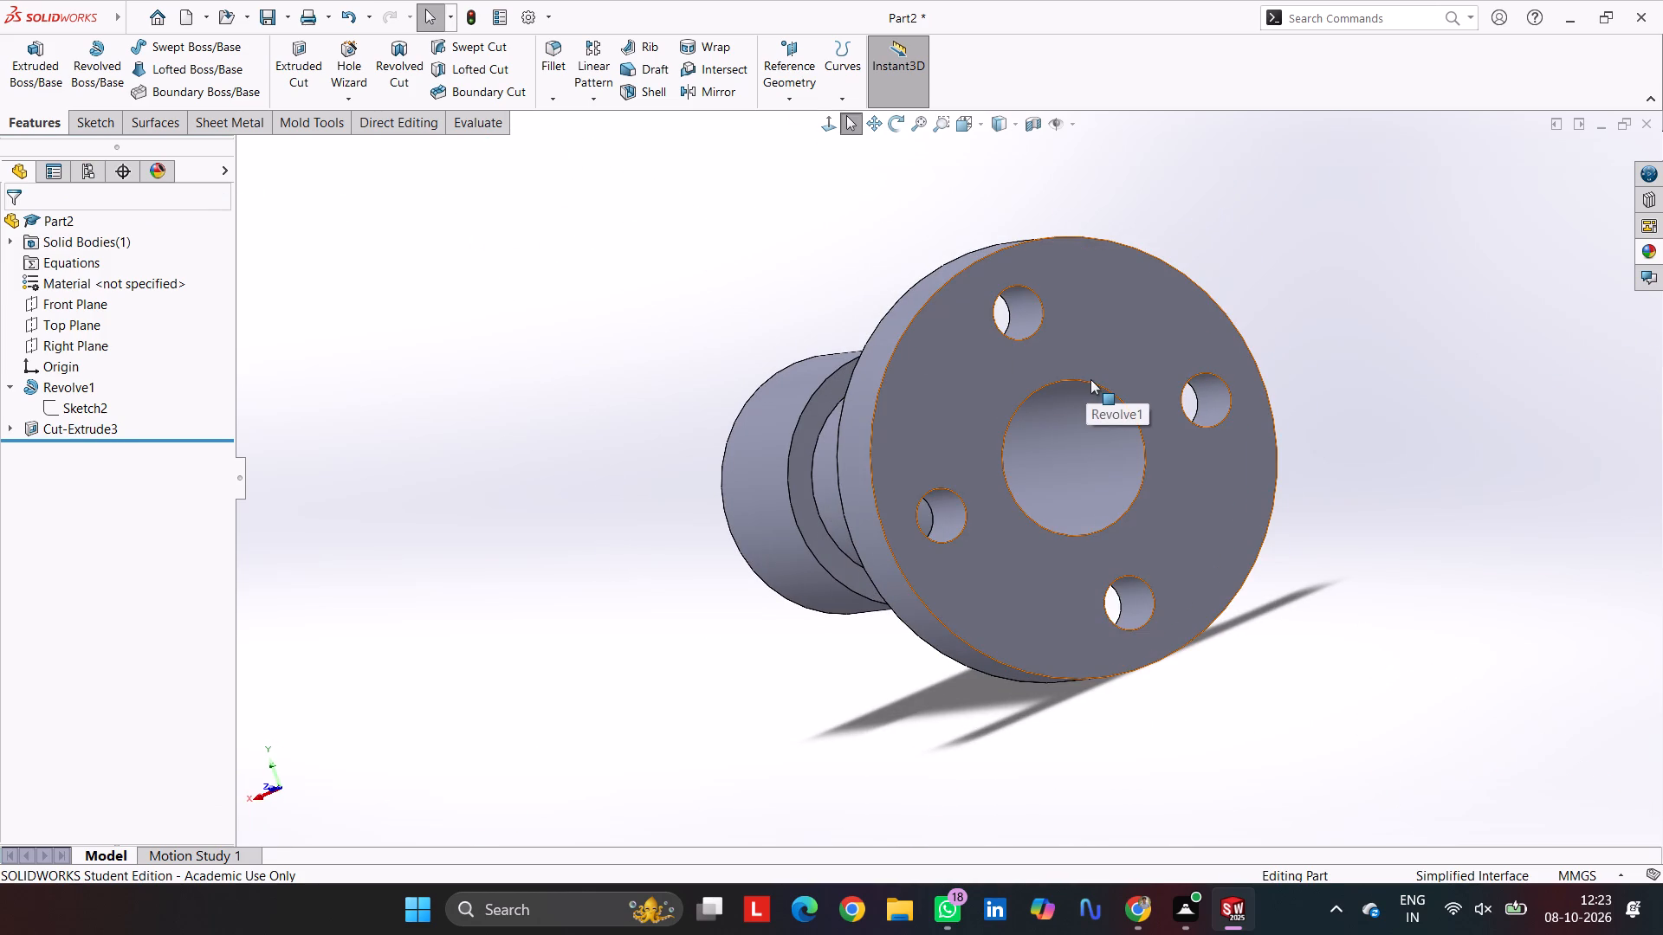
pyautogui.click(1090, 384)
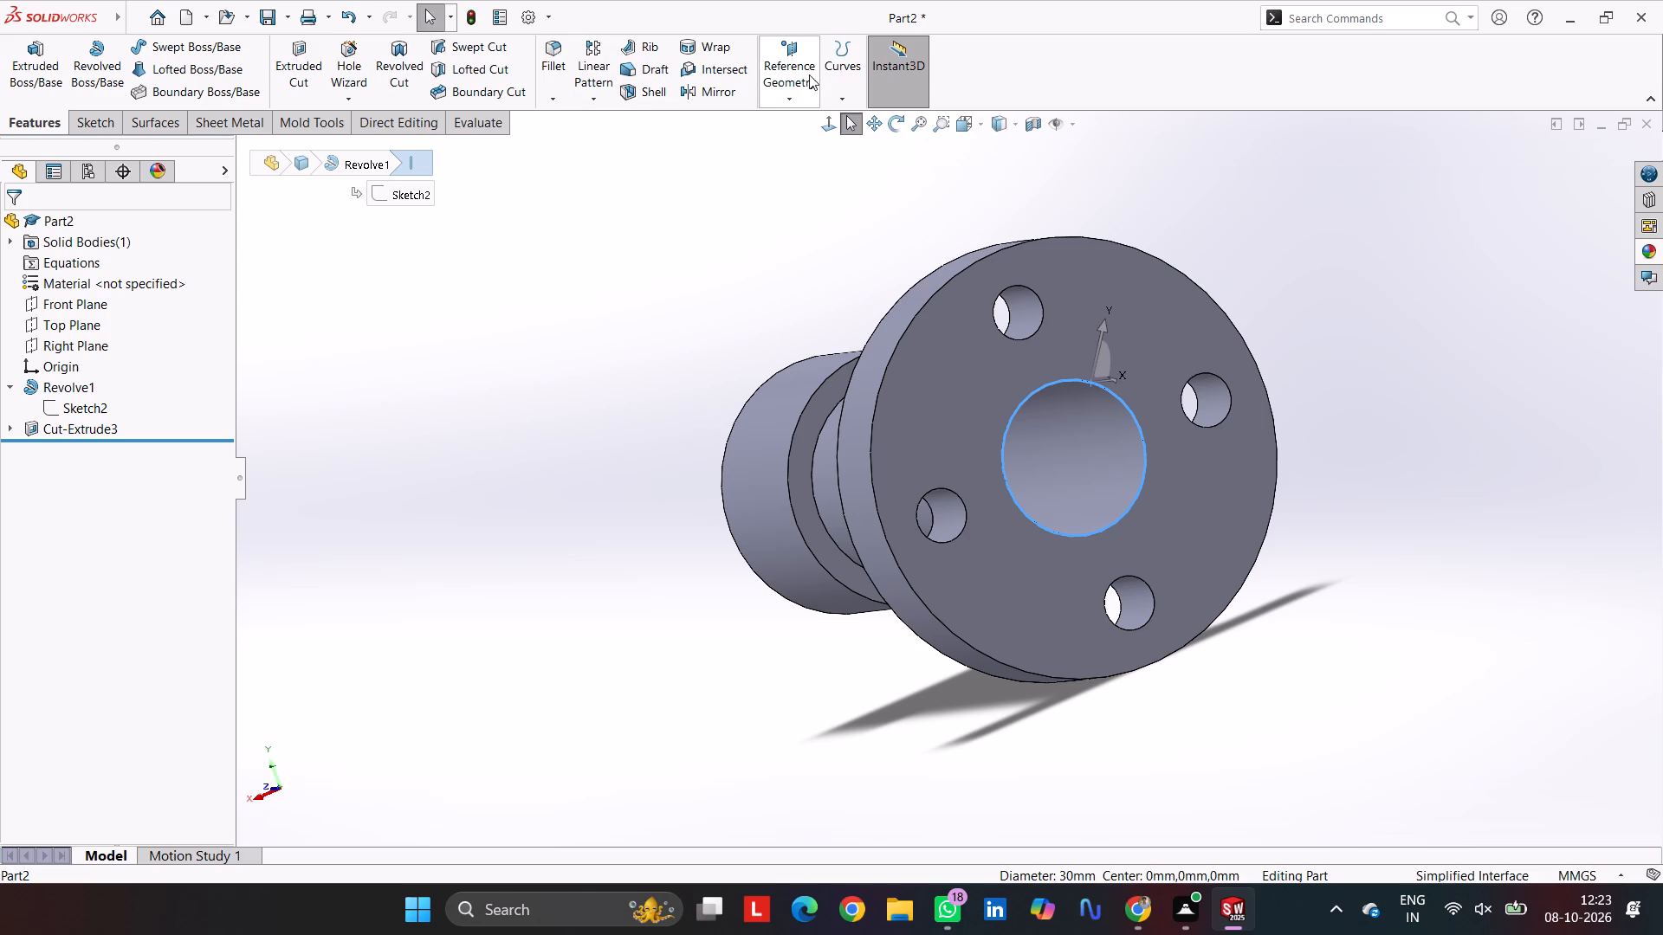
pyautogui.click(553, 100)
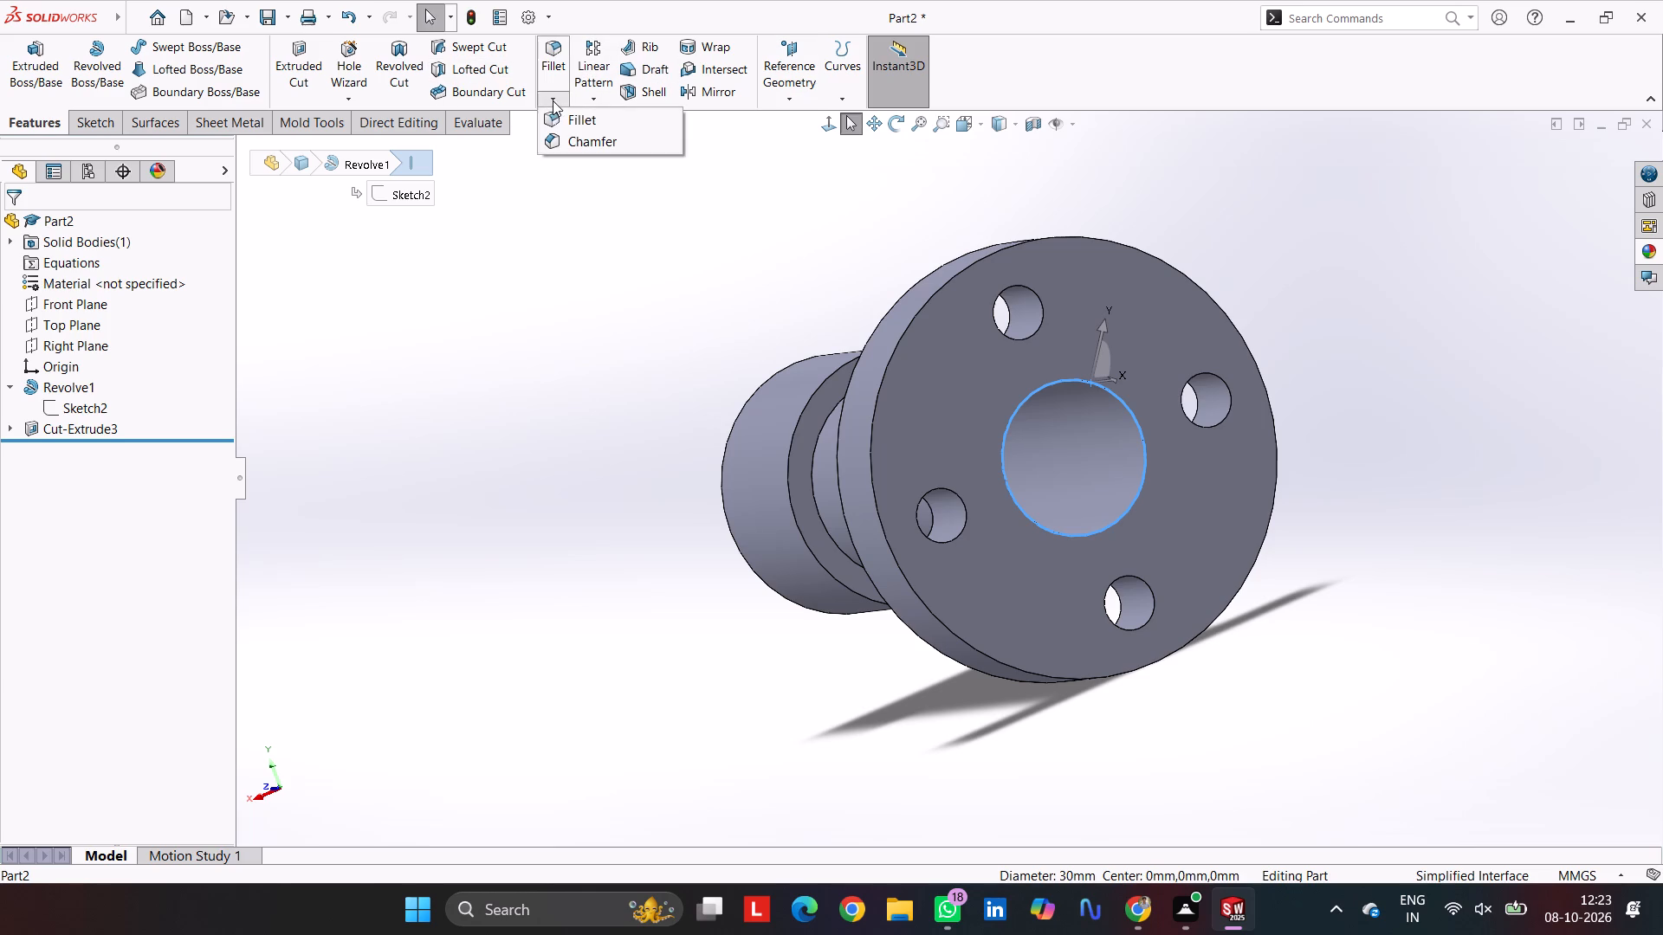
pyautogui.click(592, 145)
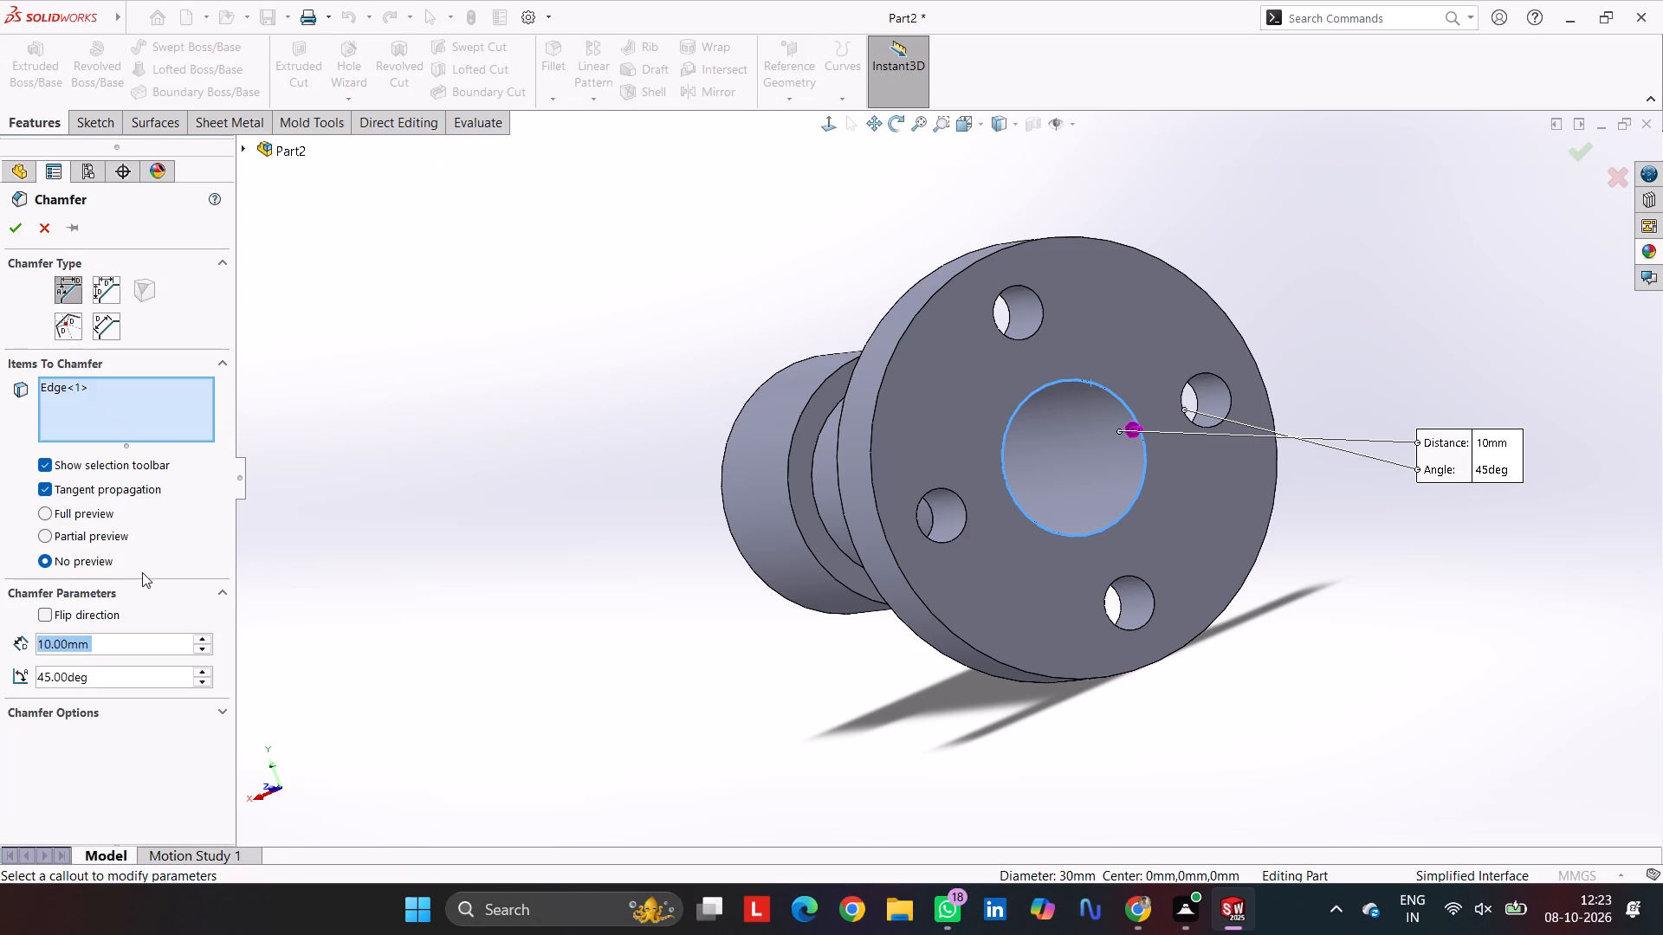
pyautogui.press('3')
pyautogui.press('Return')
pyautogui.press('Return')
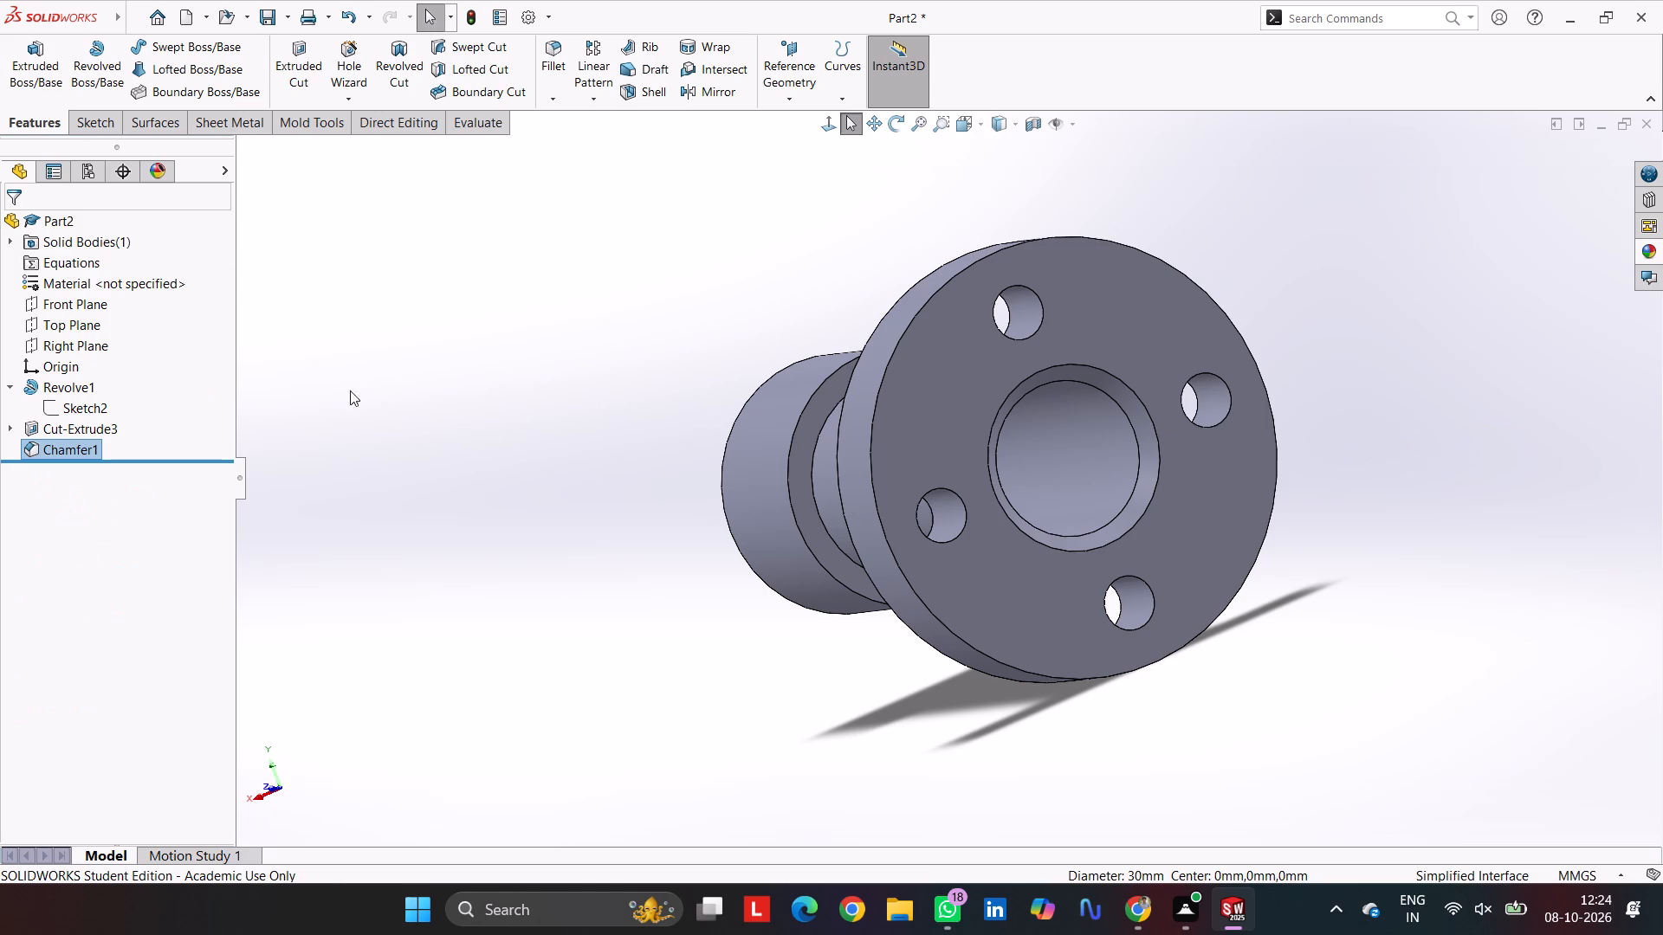
# Start a symmetric 1 mm fillet on both outer rim edges of the flange and the junction edge between neck and flange.
pyautogui.click(546, 55)
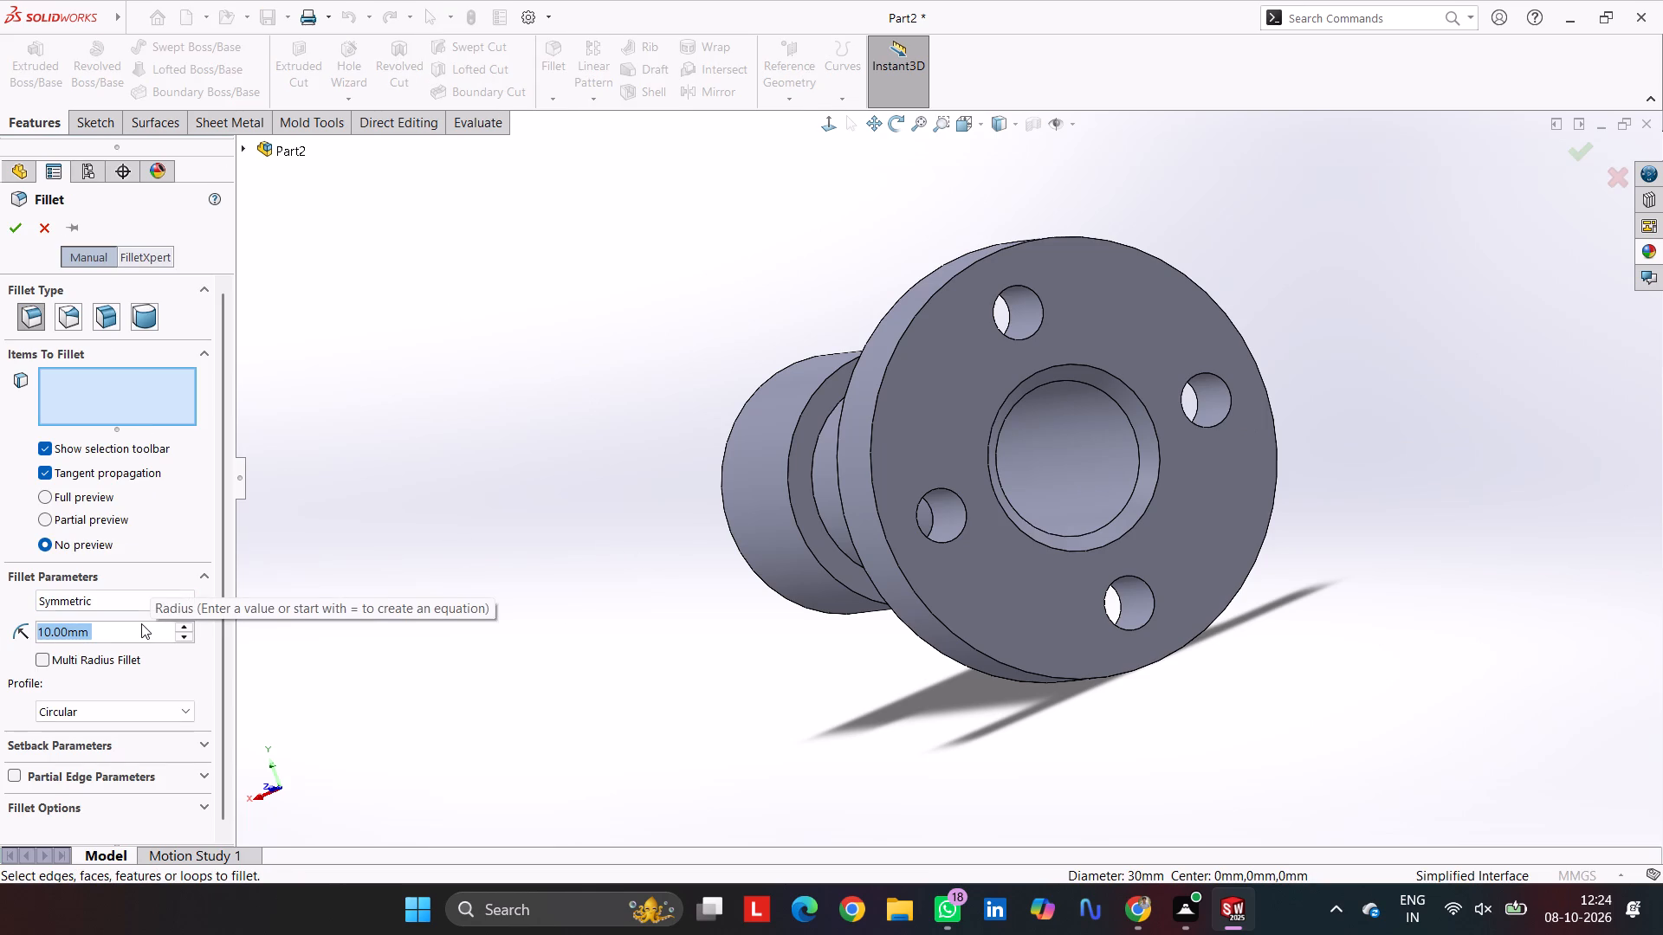
pyautogui.press('1')
pyautogui.press('Return')
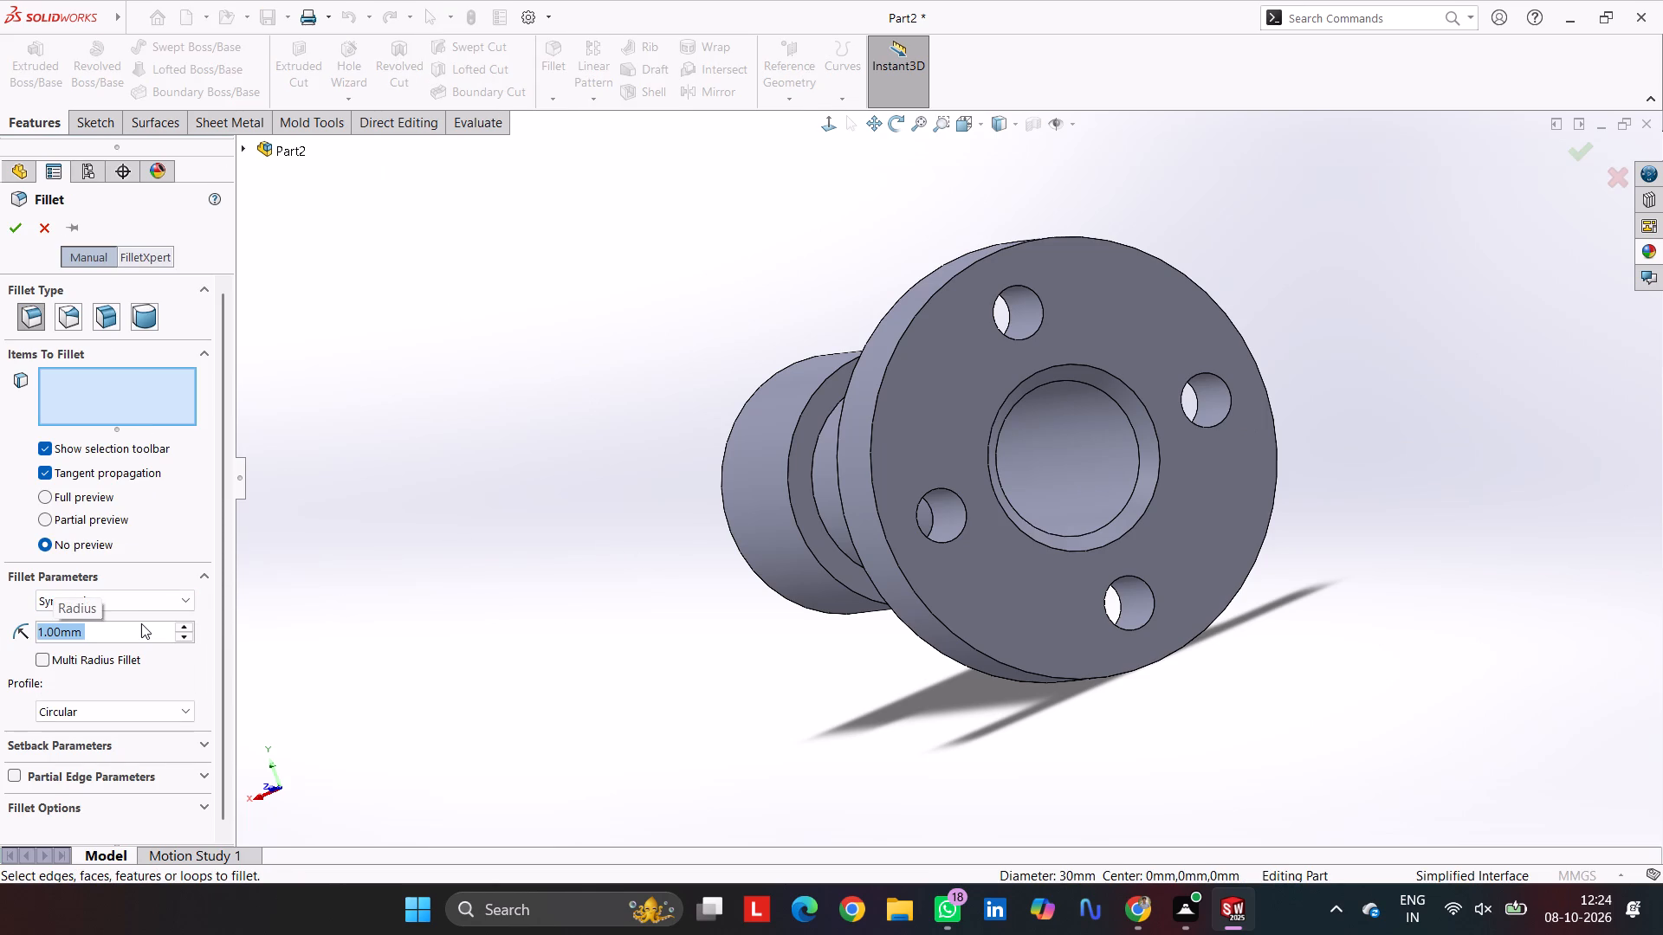
pyautogui.click(966, 268)
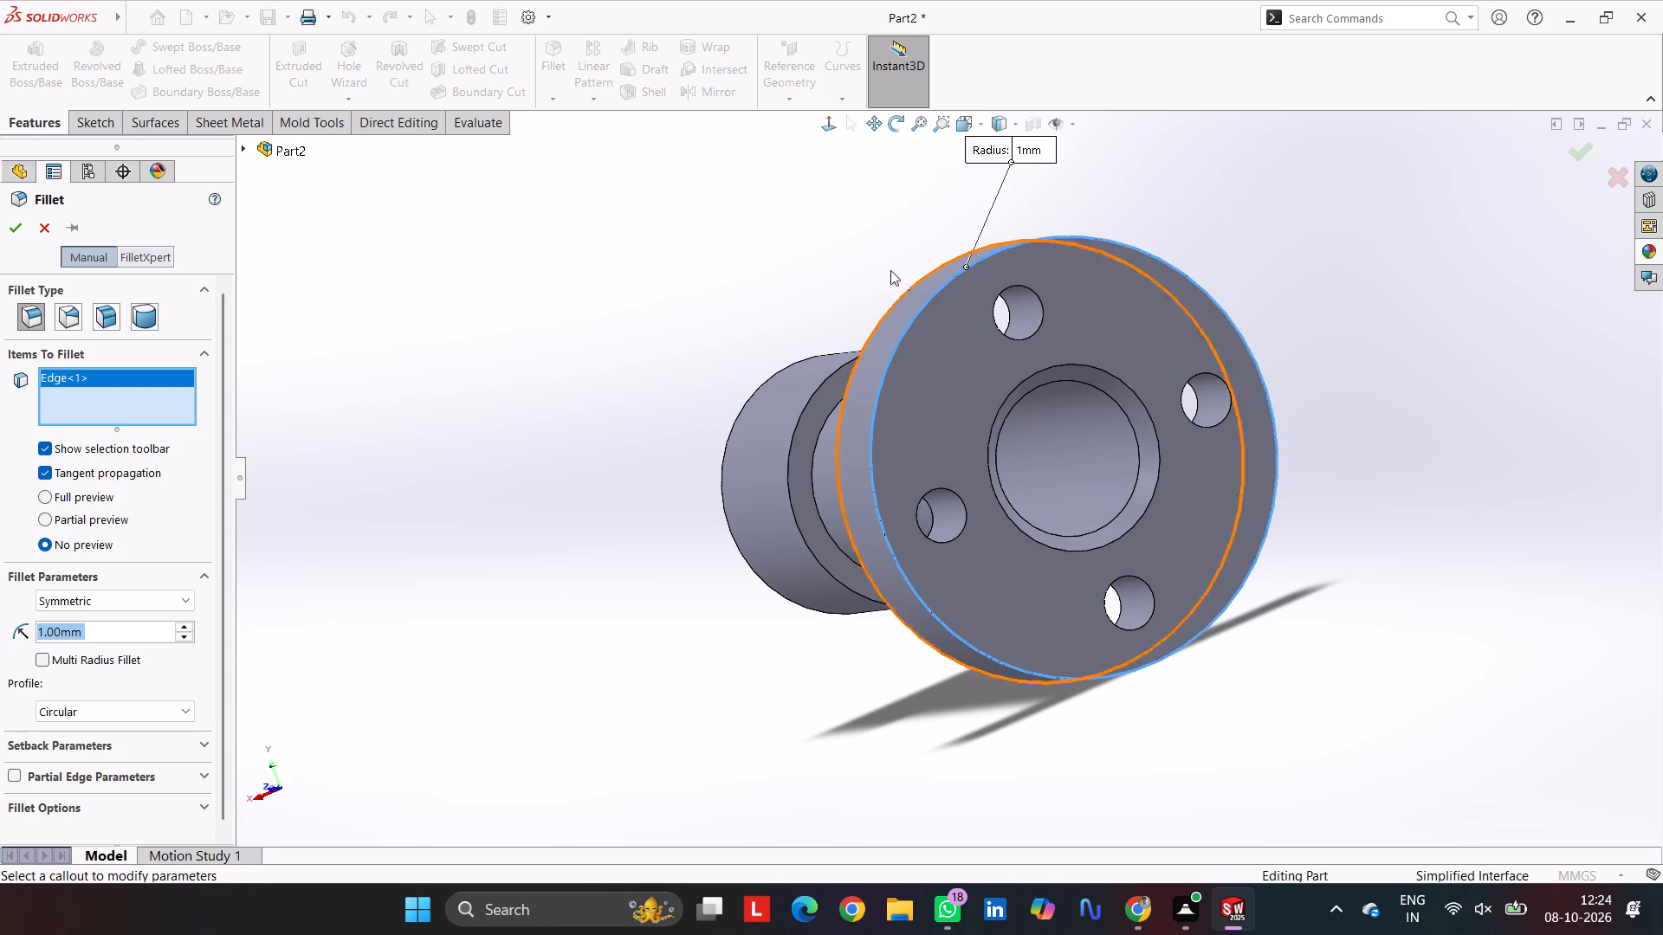
pyautogui.moveTo(753, 210); pyautogui.dragTo(889, 293, button='middle')
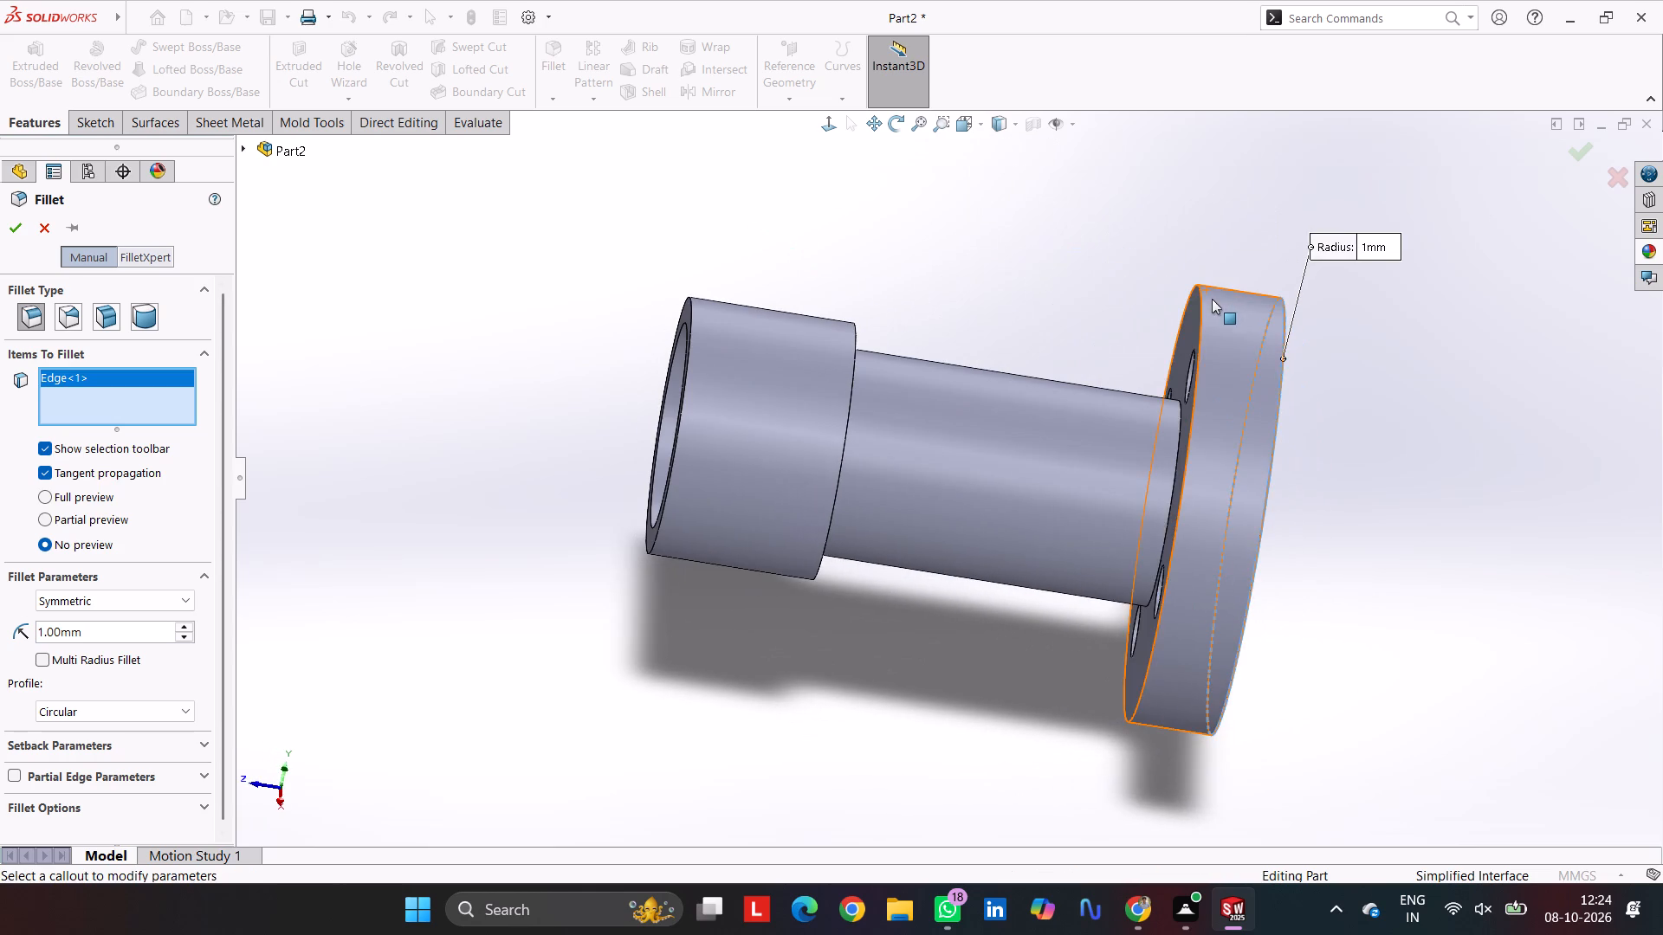
pyautogui.click(1202, 313)
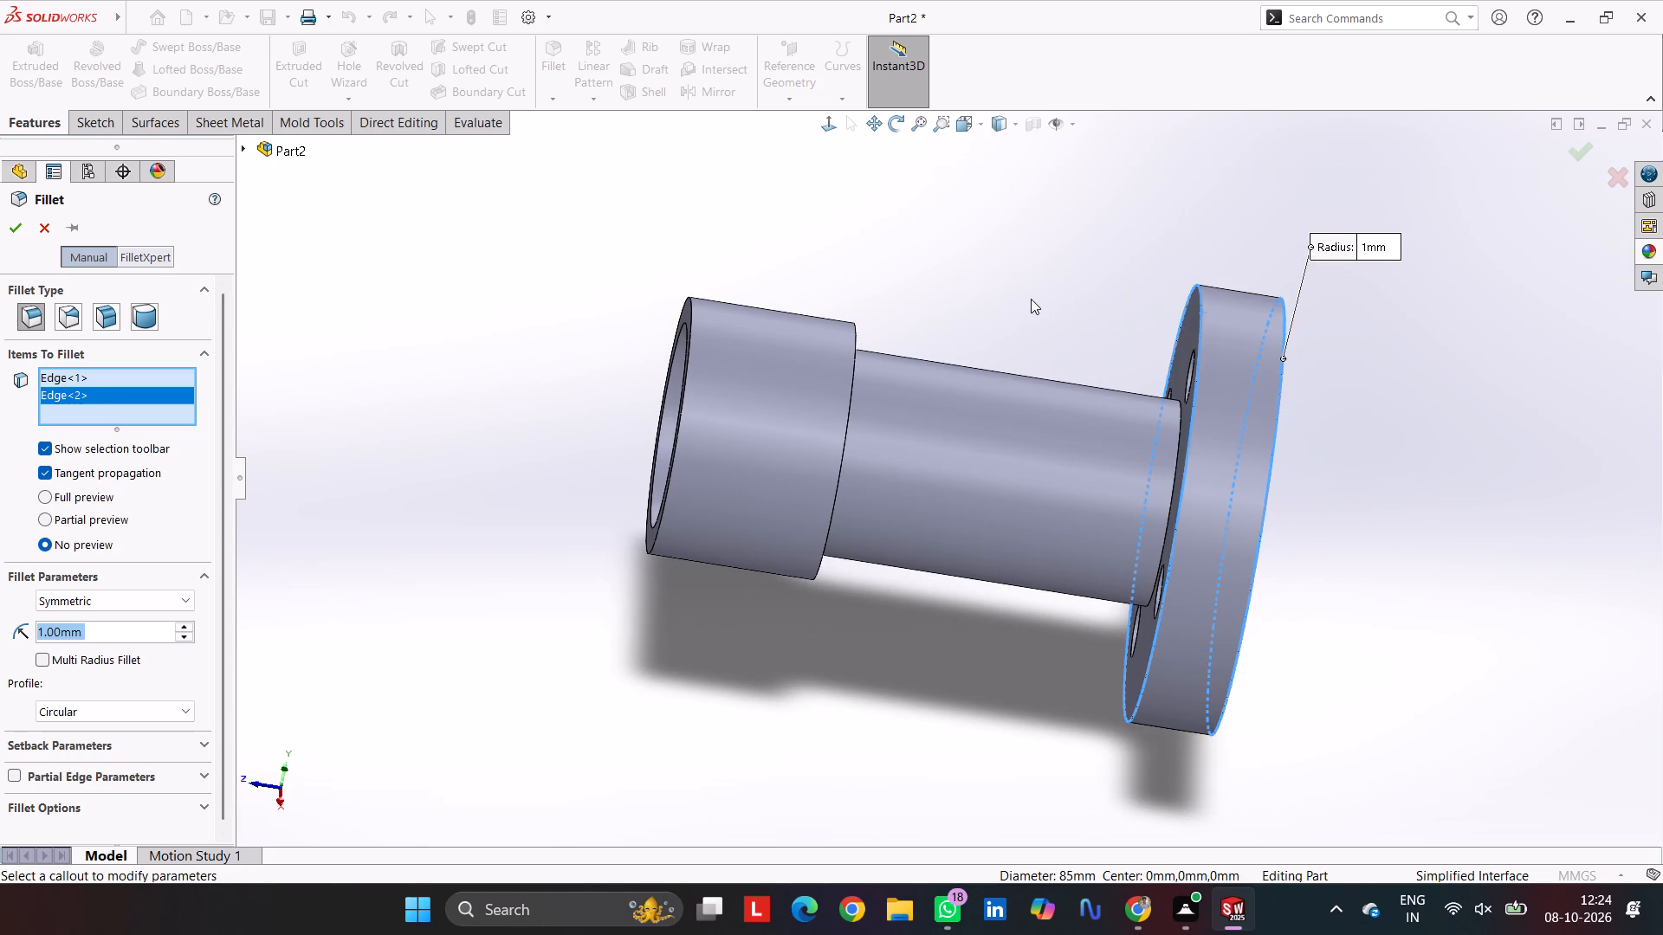
pyautogui.moveTo(1044, 305); pyautogui.dragTo(1081, 310, button='middle')
pyautogui.middleClick(1081, 310)
pyautogui.middleClick(1089, 310)
pyautogui.middleClick(1093, 308)
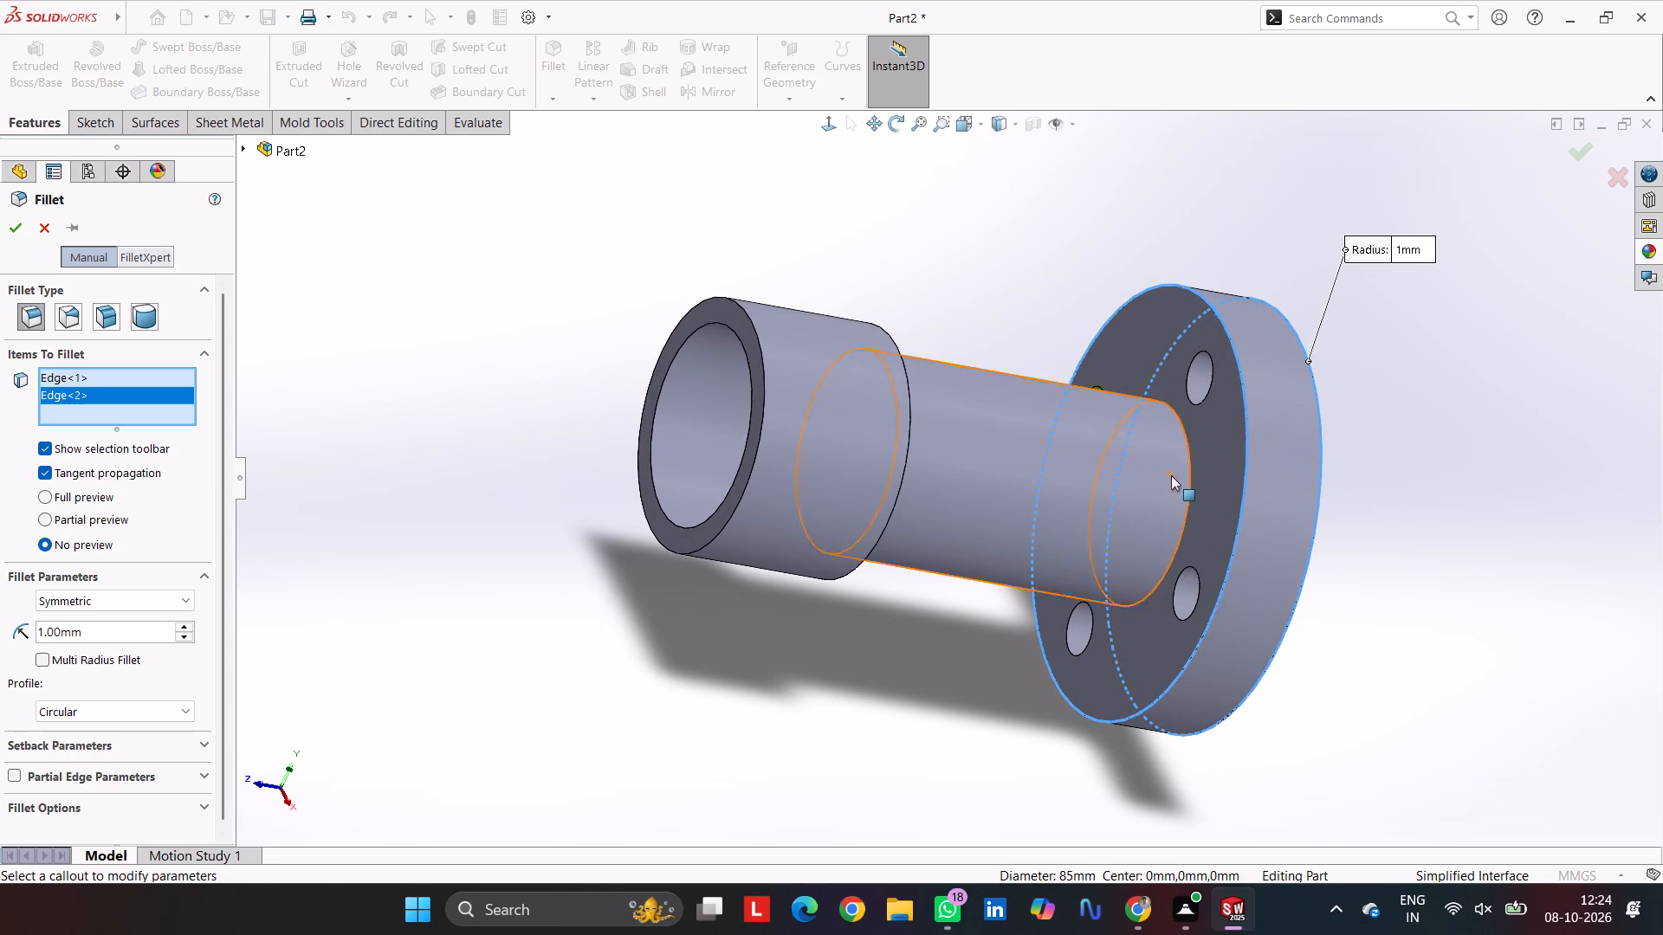
pyautogui.click(1192, 475)
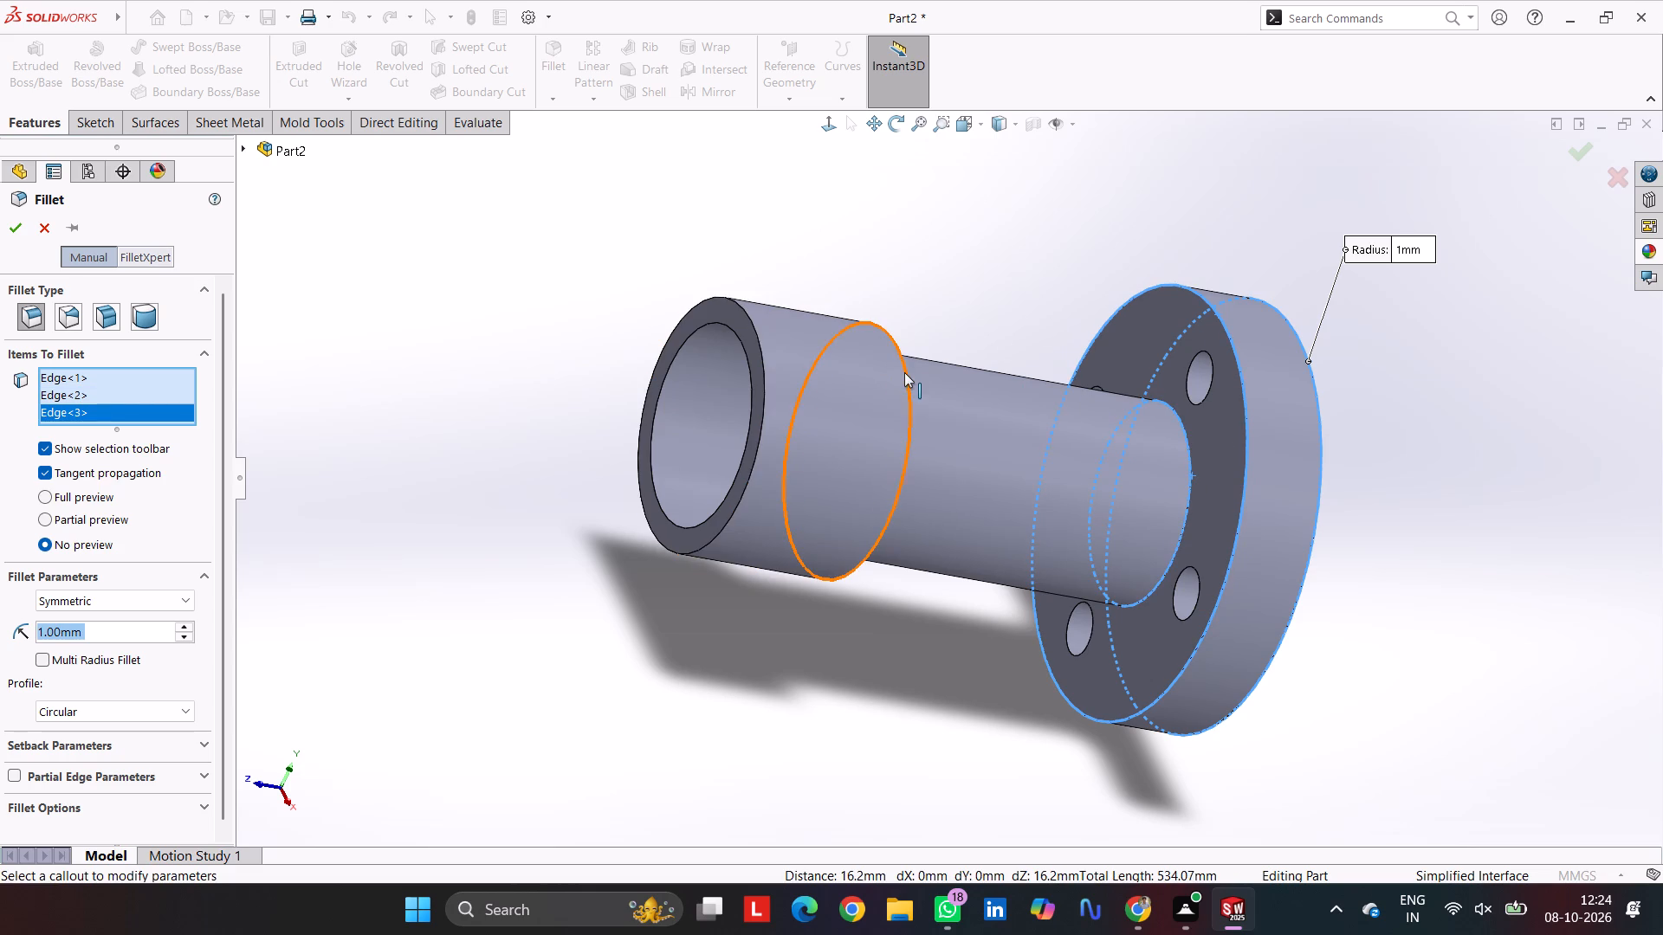
# Add both outer edges of the end collar and the edge where the neck meets the collar to the fillet.
pyautogui.click(905, 374)
pyautogui.click(763, 389)
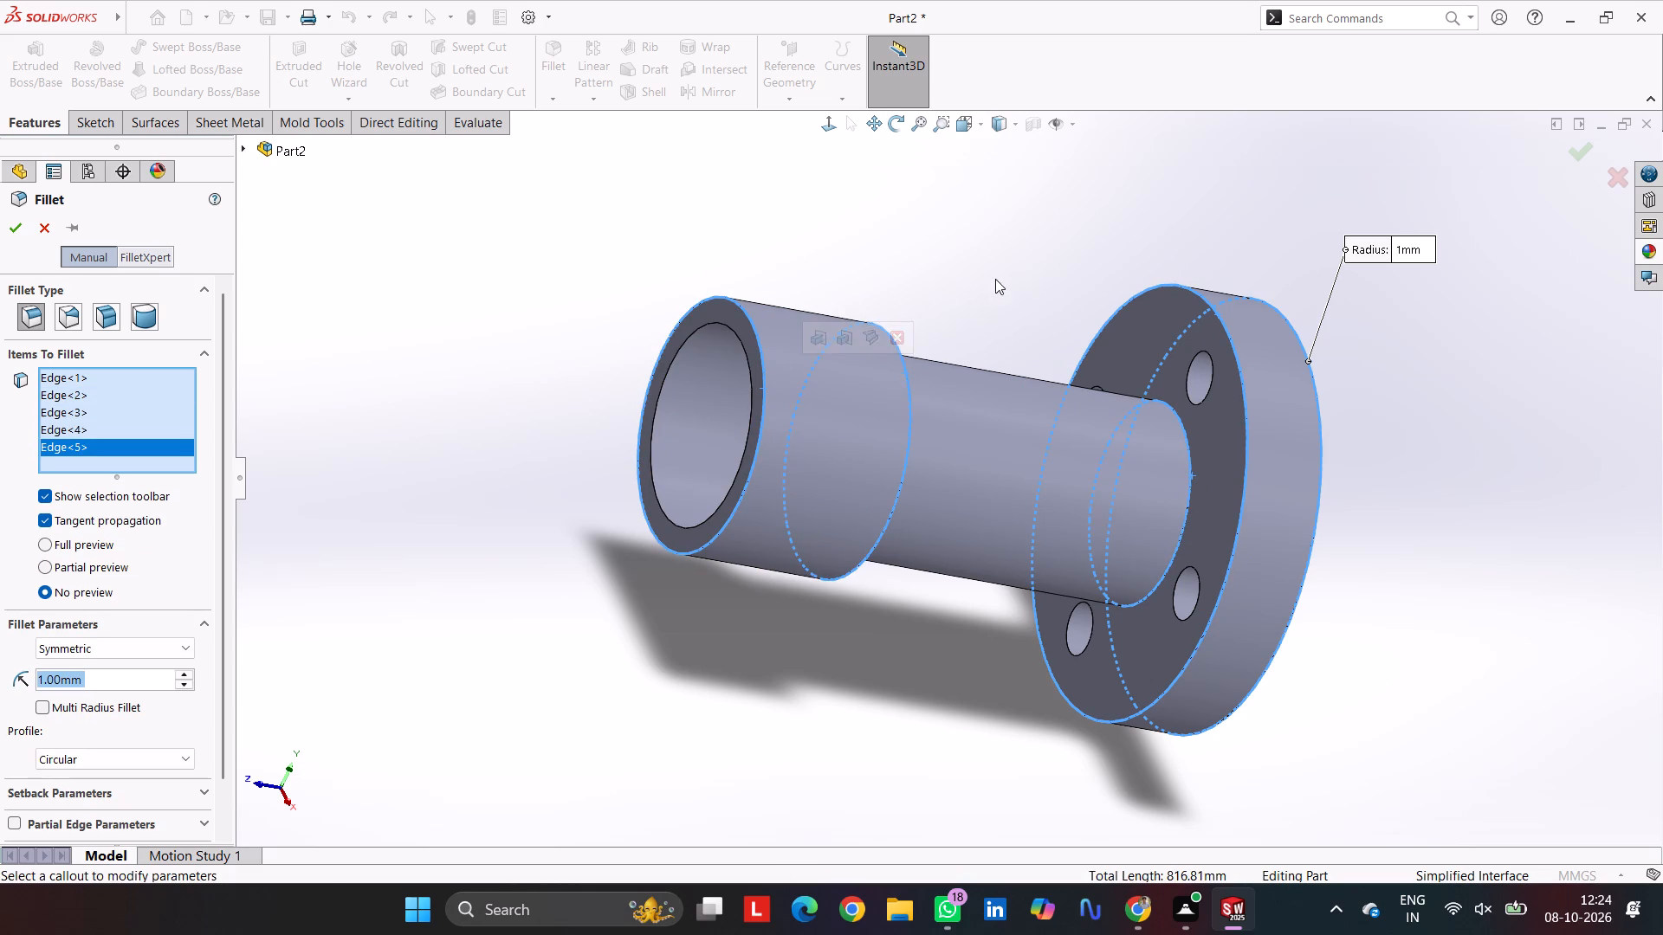
pyautogui.moveTo(979, 268); pyautogui.dragTo(882, 275, button='middle')
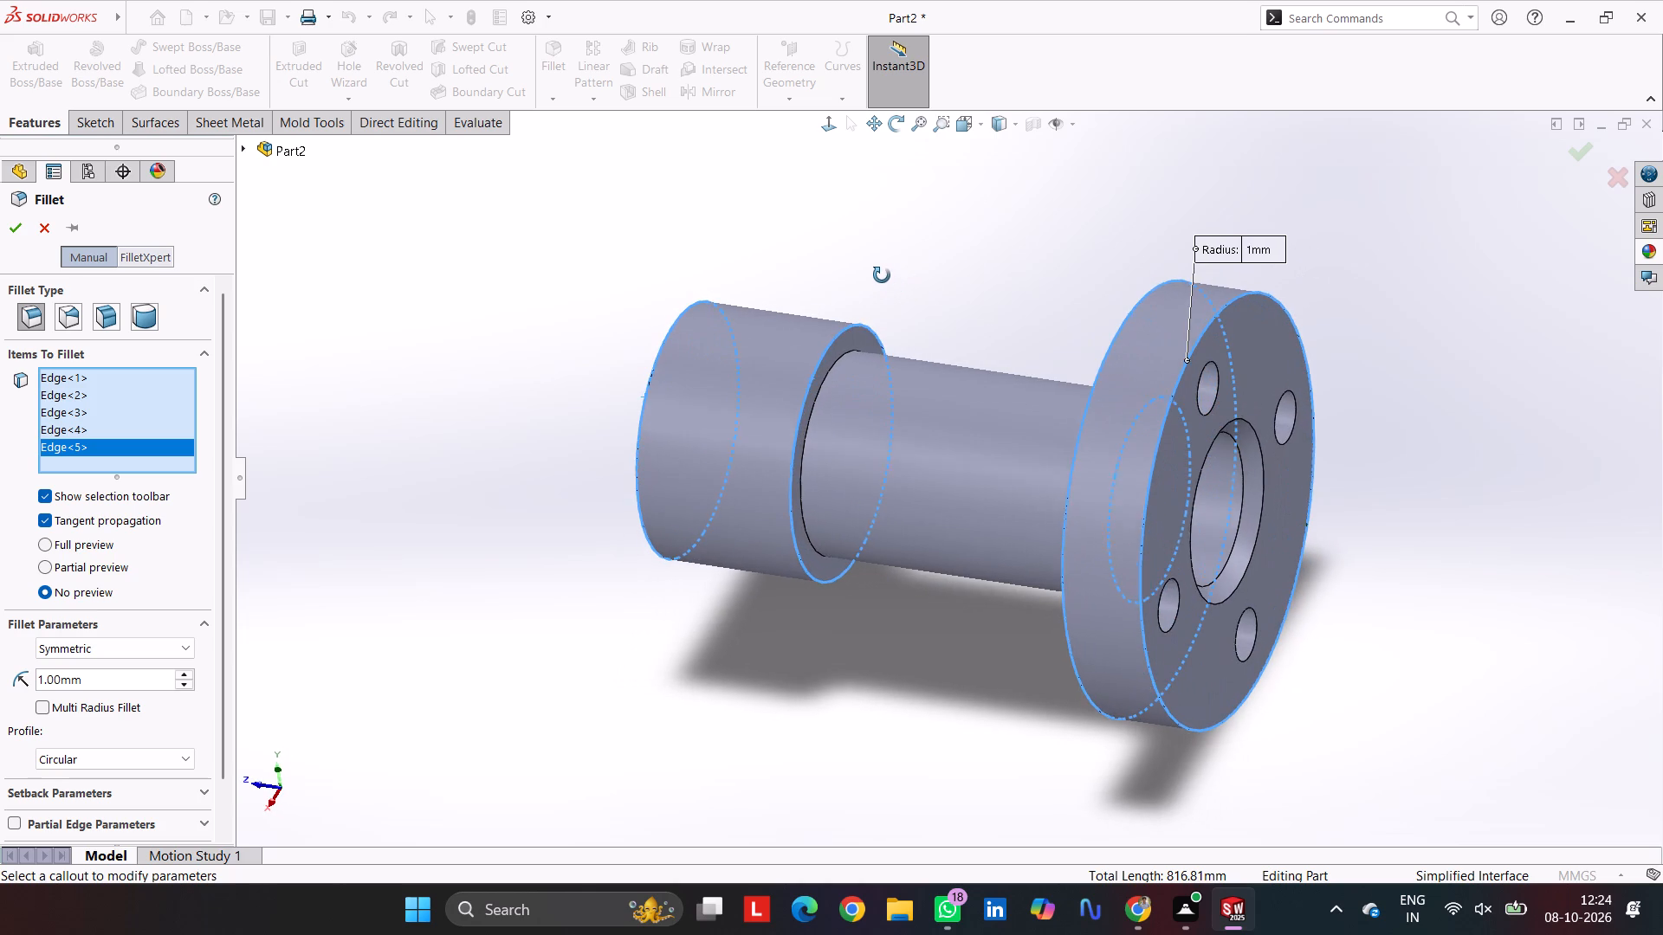
pyautogui.moveTo(882, 275); pyautogui.dragTo(880, 272, button='middle')
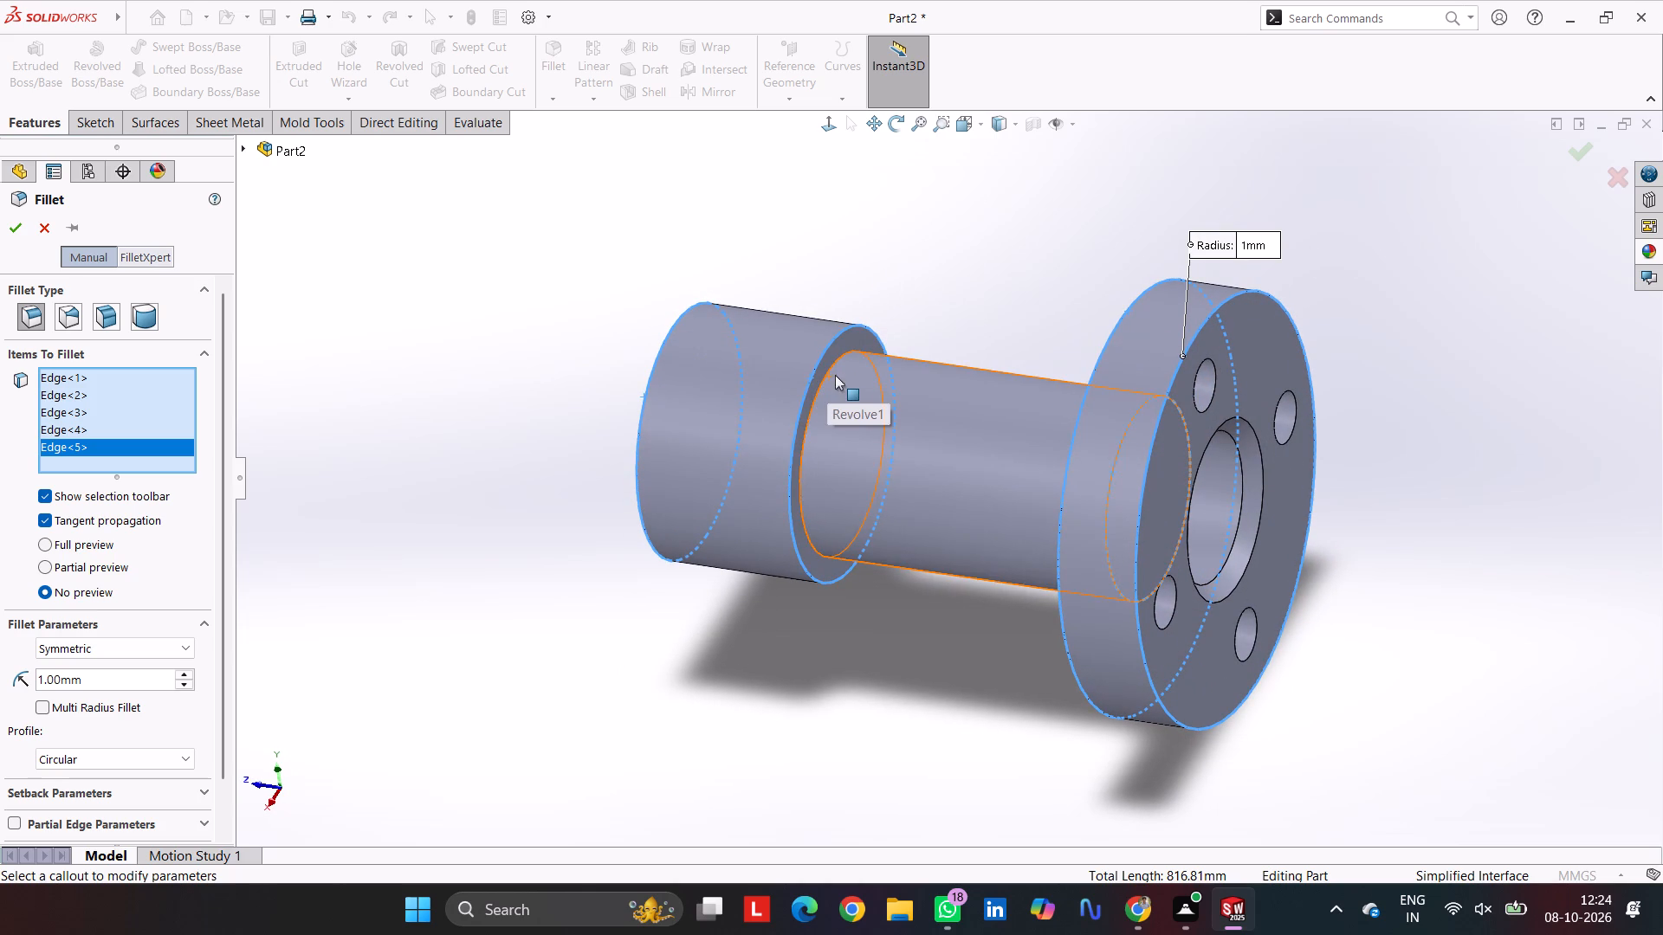
pyautogui.click(831, 372)
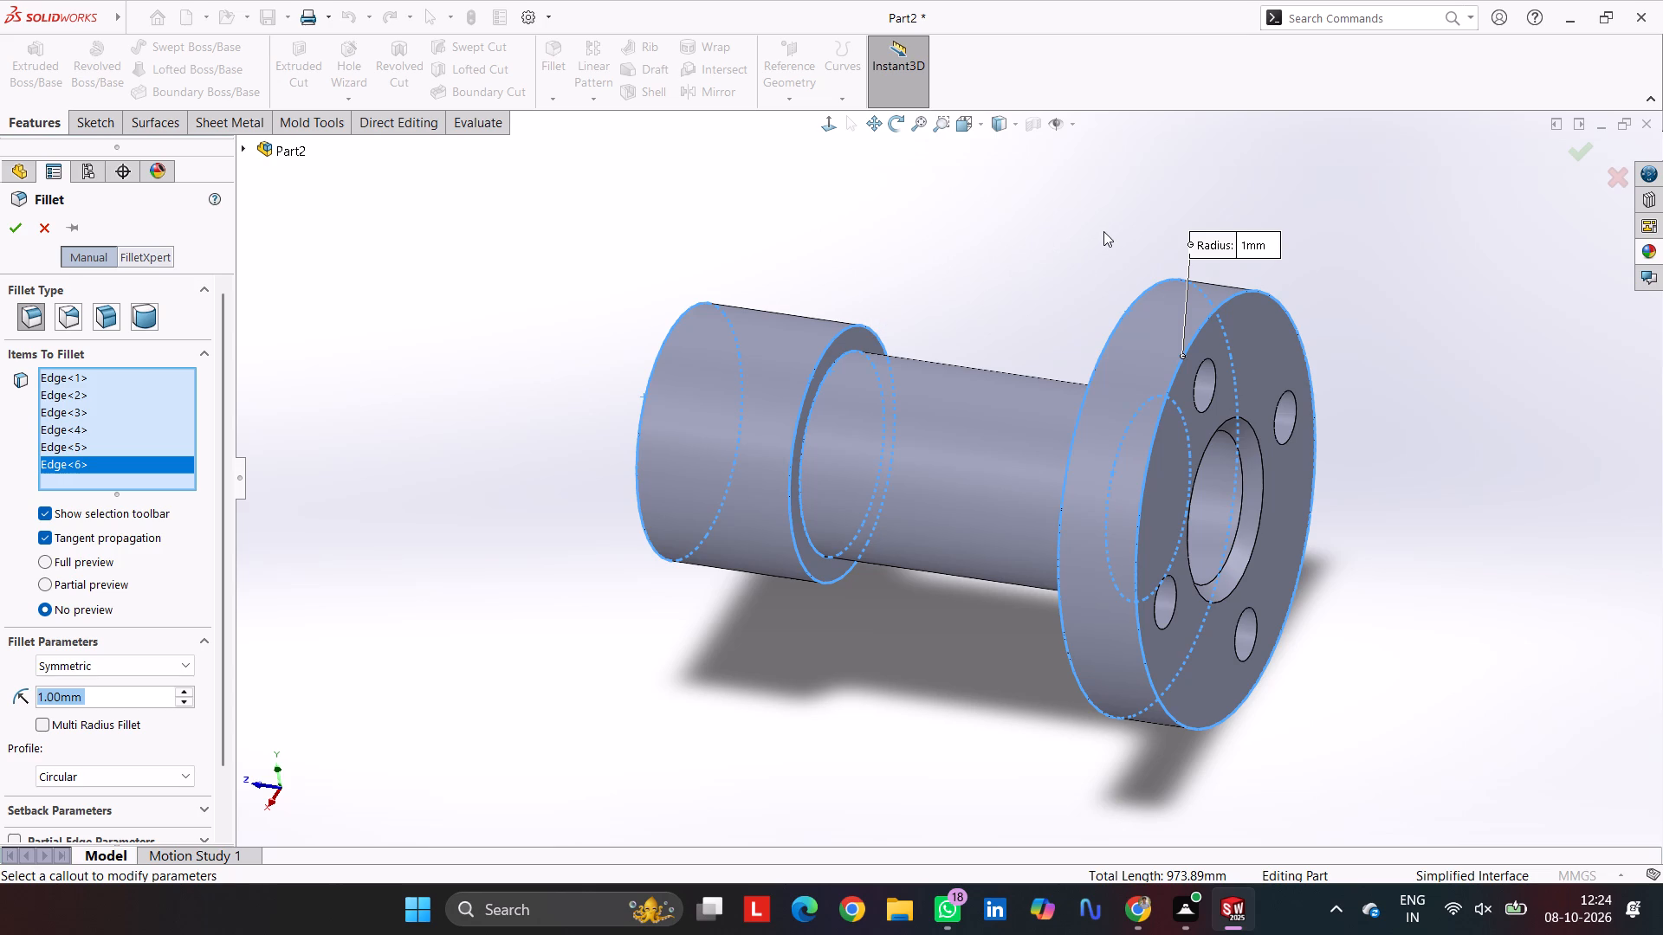
# Add the counterbore floor's outer edge and the bore edge inside the collar to the fillet, then apply it at 1 mm.
pyautogui.moveTo(741, 261); pyautogui.dragTo(750, 263, button='middle')
pyautogui.moveTo(754, 265); pyautogui.dragTo(929, 277, button='middle')
pyautogui.moveTo(929, 277); pyautogui.dragTo(935, 279, button='middle')
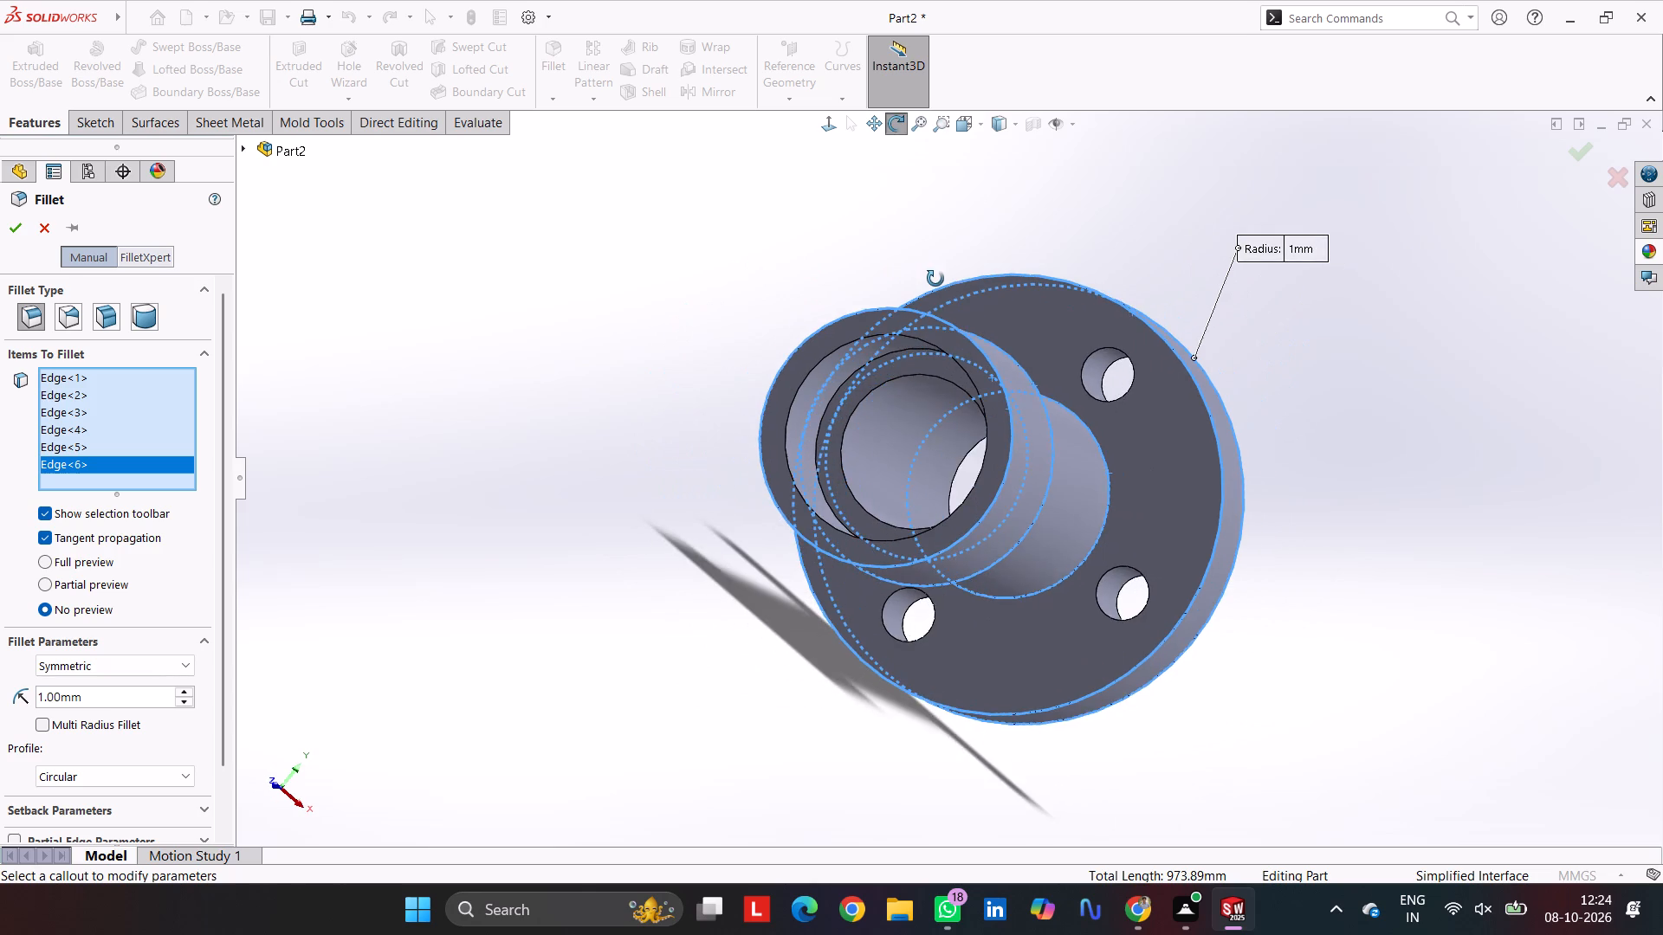
pyautogui.moveTo(935, 279); pyautogui.dragTo(1026, 121, button='middle')
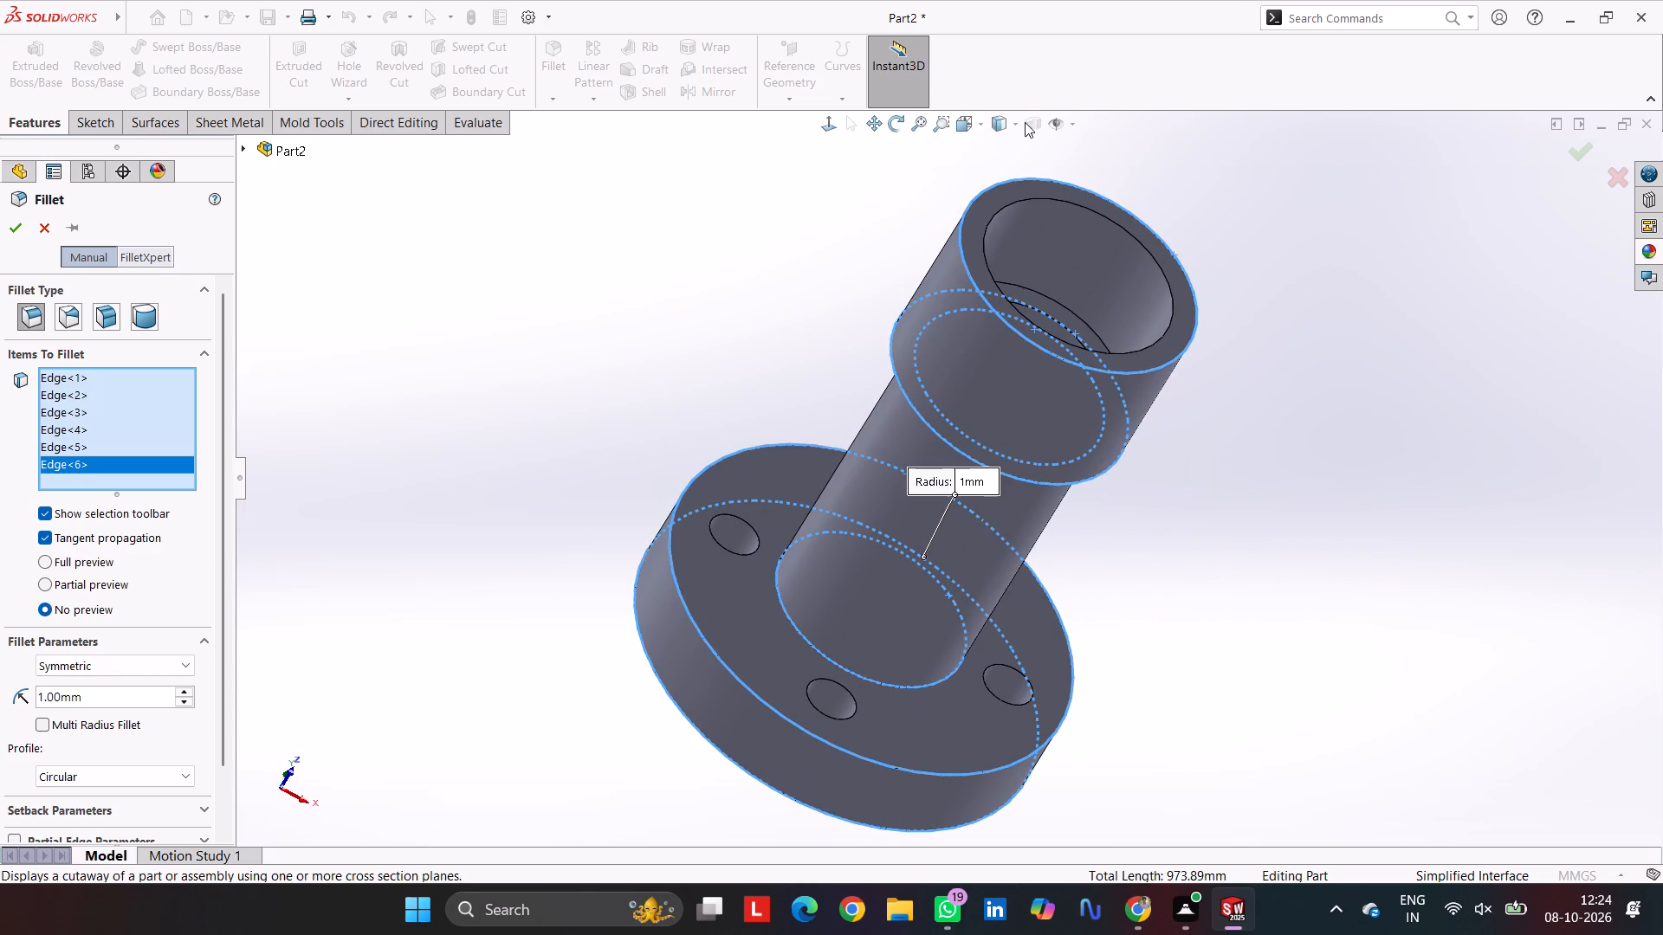
pyautogui.click(1049, 294)
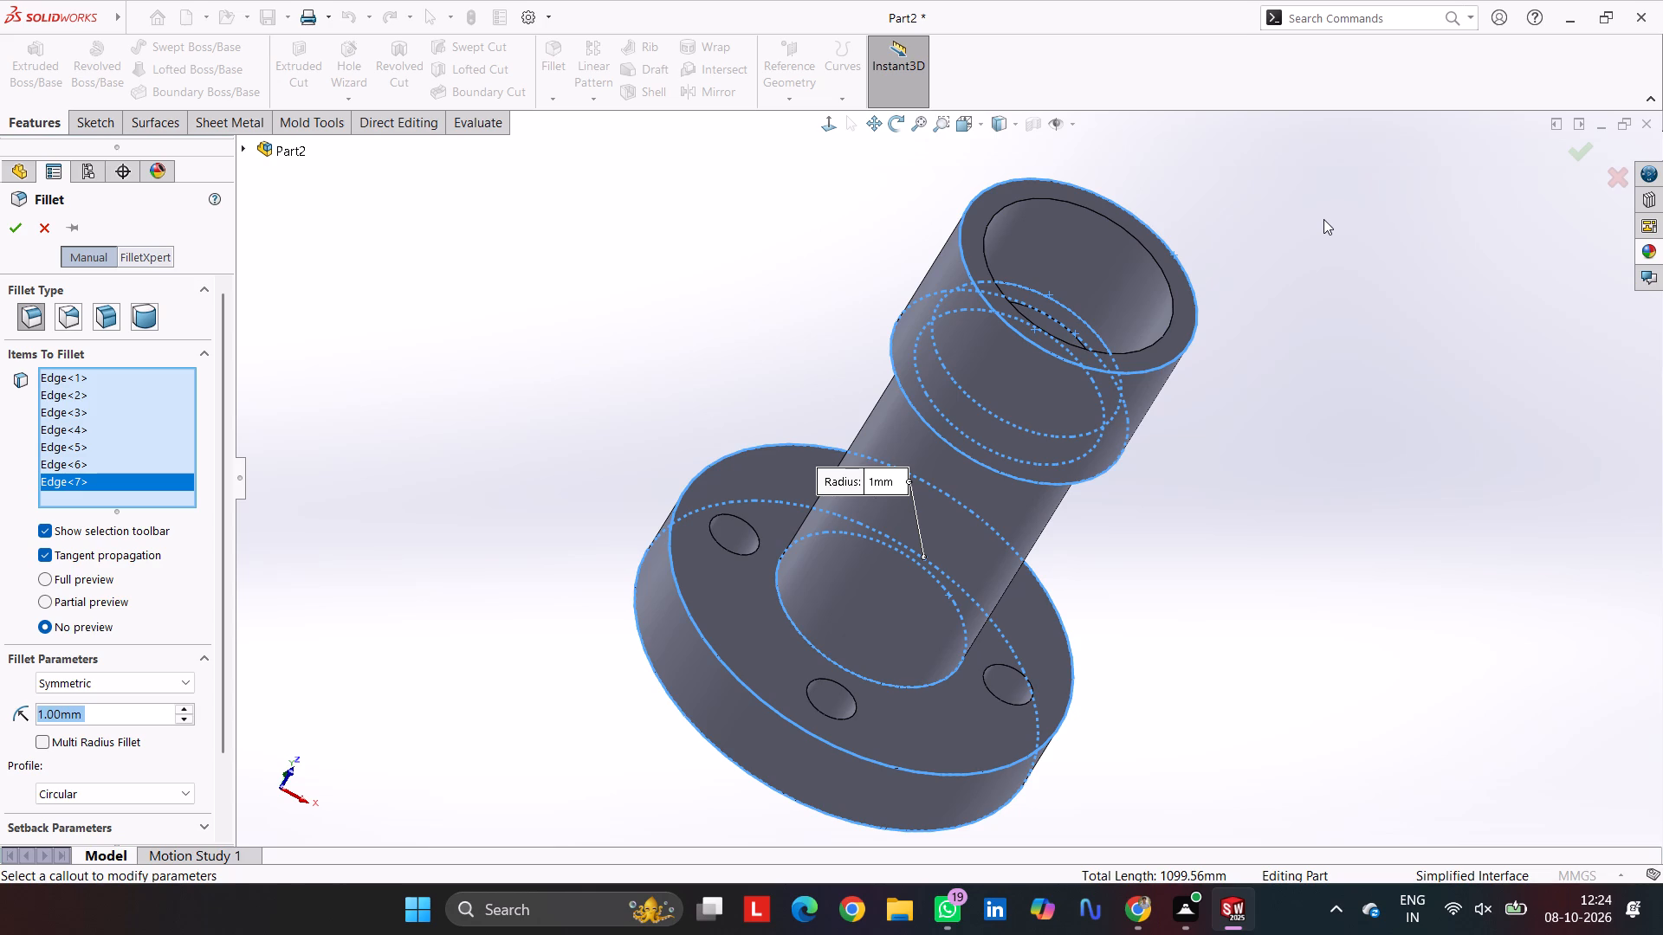
pyautogui.moveTo(1323, 226); pyautogui.dragTo(1319, 242, button='middle')
pyautogui.middleClick(1319, 242)
pyautogui.moveTo(1319, 242); pyautogui.dragTo(1315, 252, button='middle')
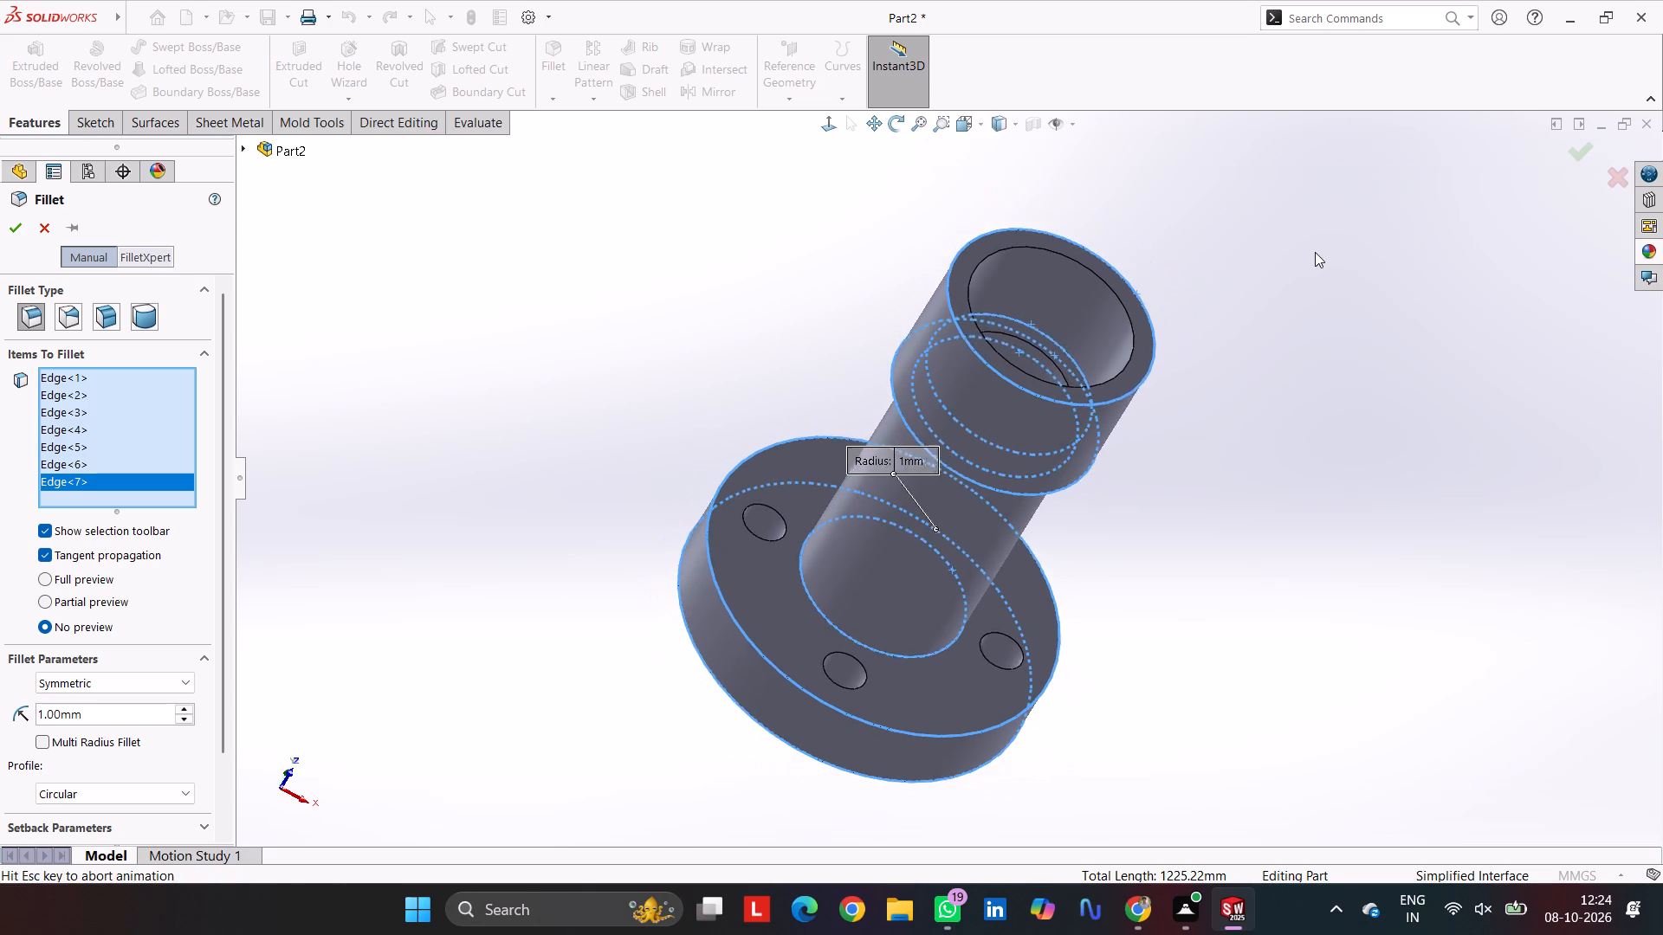
pyautogui.moveTo(1315, 252); pyautogui.dragTo(1301, 287, button='middle')
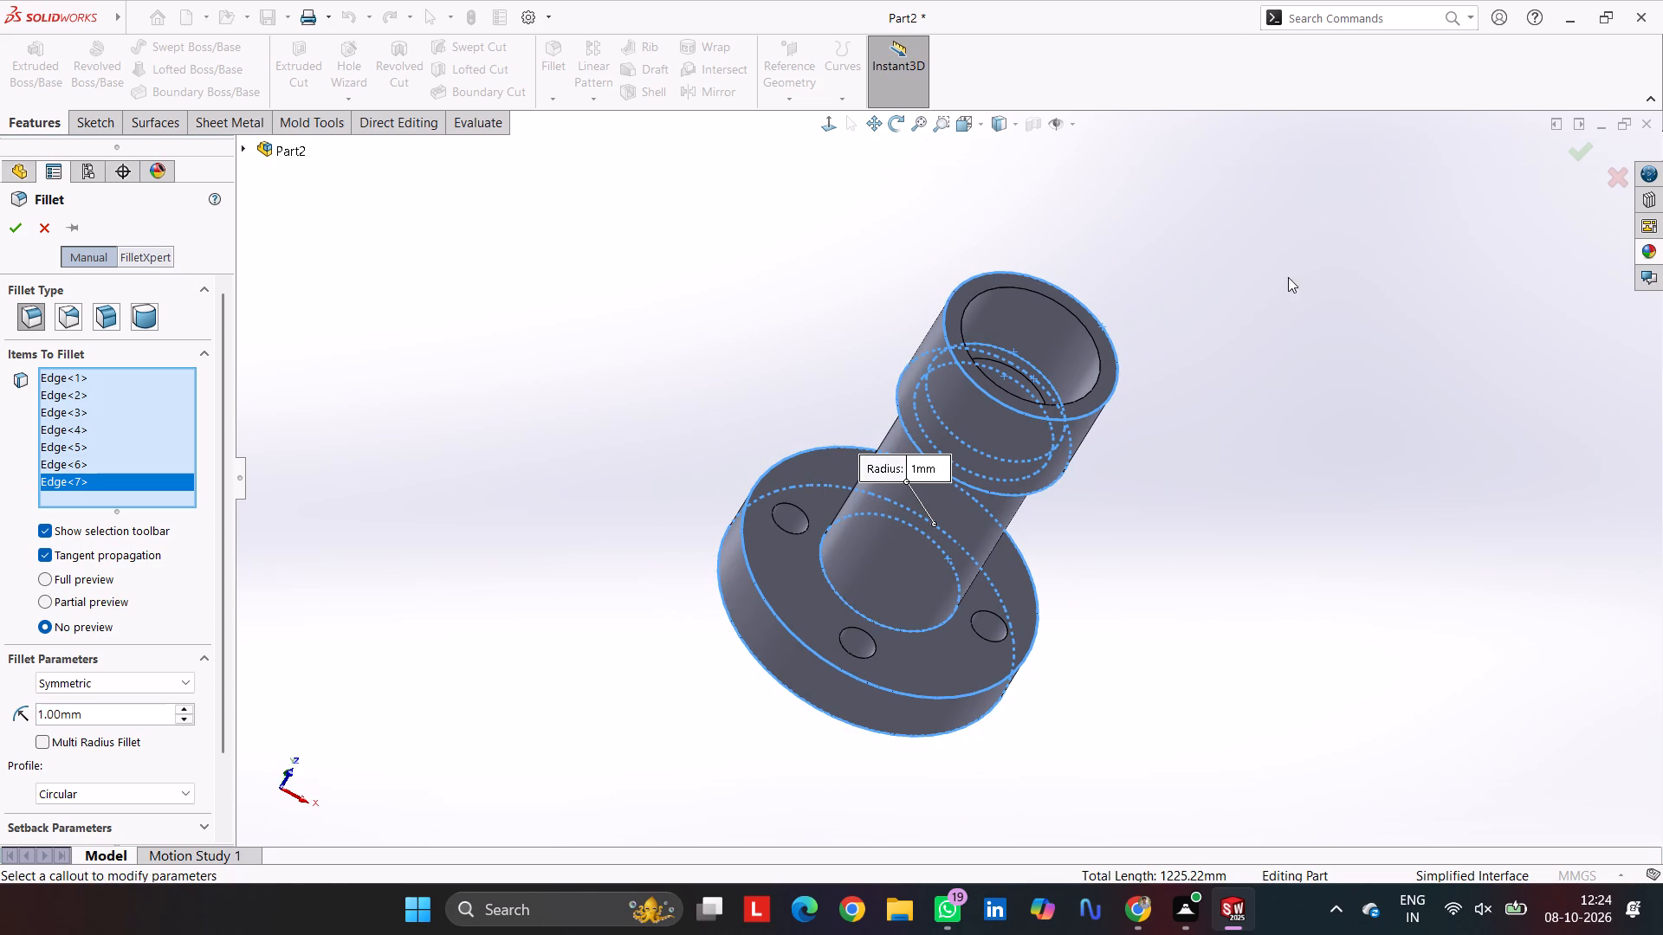
pyautogui.middleClick(1285, 274)
pyautogui.middleClick(1224, 302)
pyautogui.moveTo(1224, 306); pyautogui.dragTo(1167, 445, button='middle')
pyautogui.moveTo(1167, 445); pyautogui.dragTo(1162, 461, button='middle')
pyautogui.middleClick(1162, 461)
pyautogui.middleClick(1162, 461)
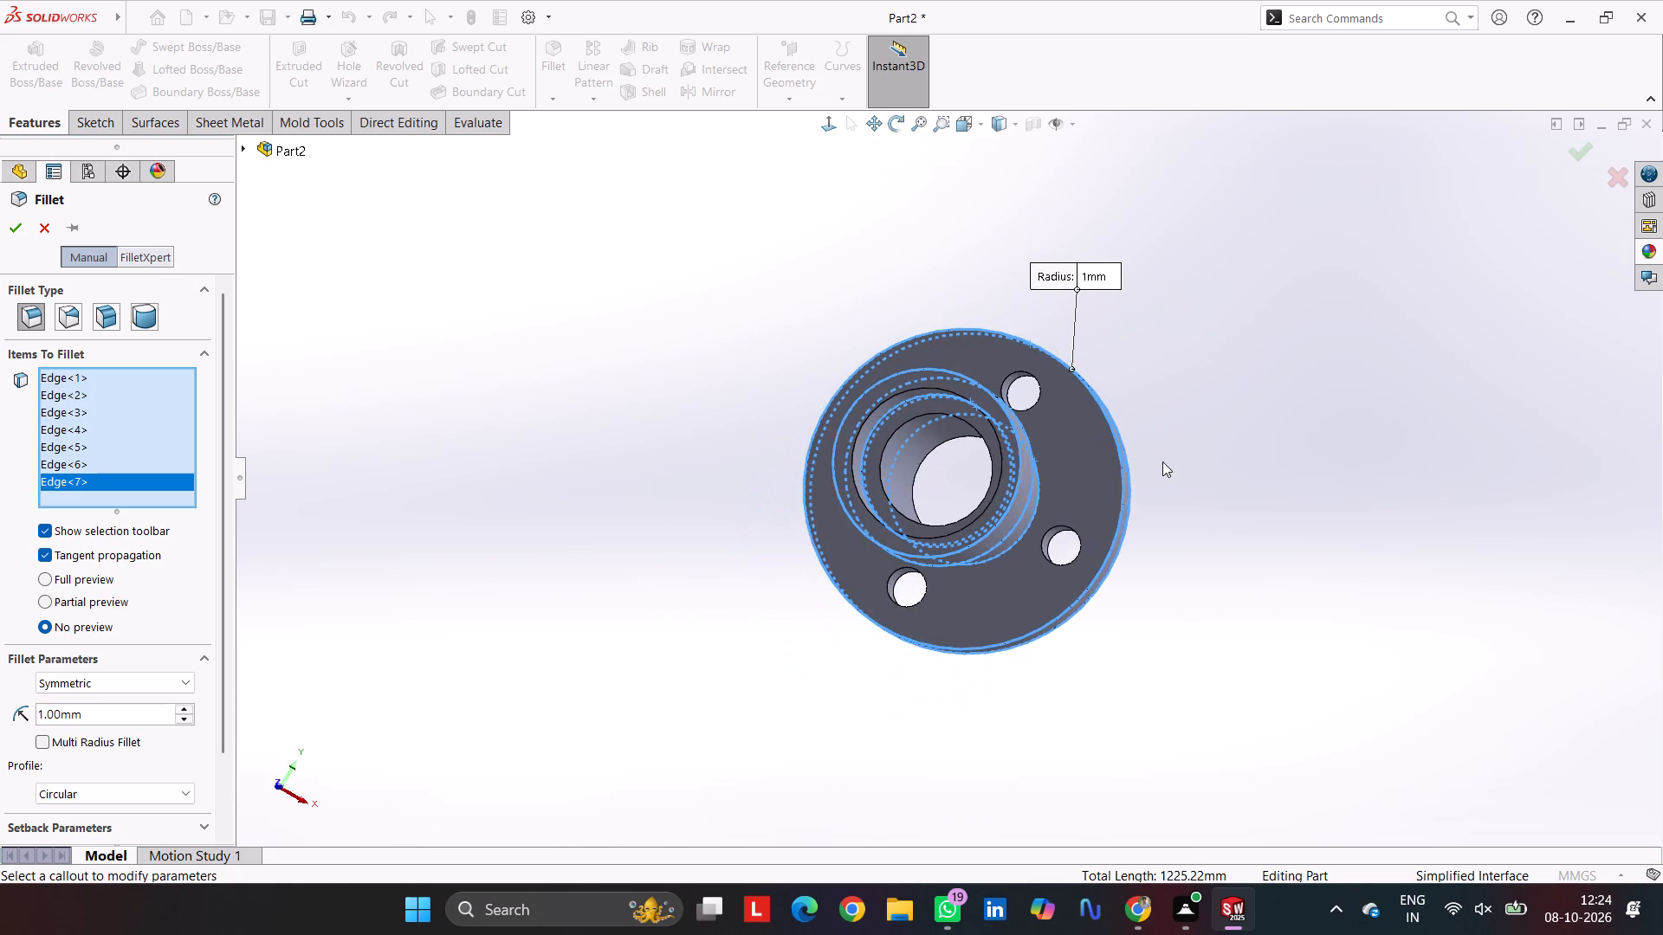
pyautogui.moveTo(1161, 461); pyautogui.dragTo(1157, 449, button='middle')
pyautogui.middleClick(1156, 448)
pyautogui.moveTo(1155, 448); pyautogui.dragTo(1153, 425, button='middle')
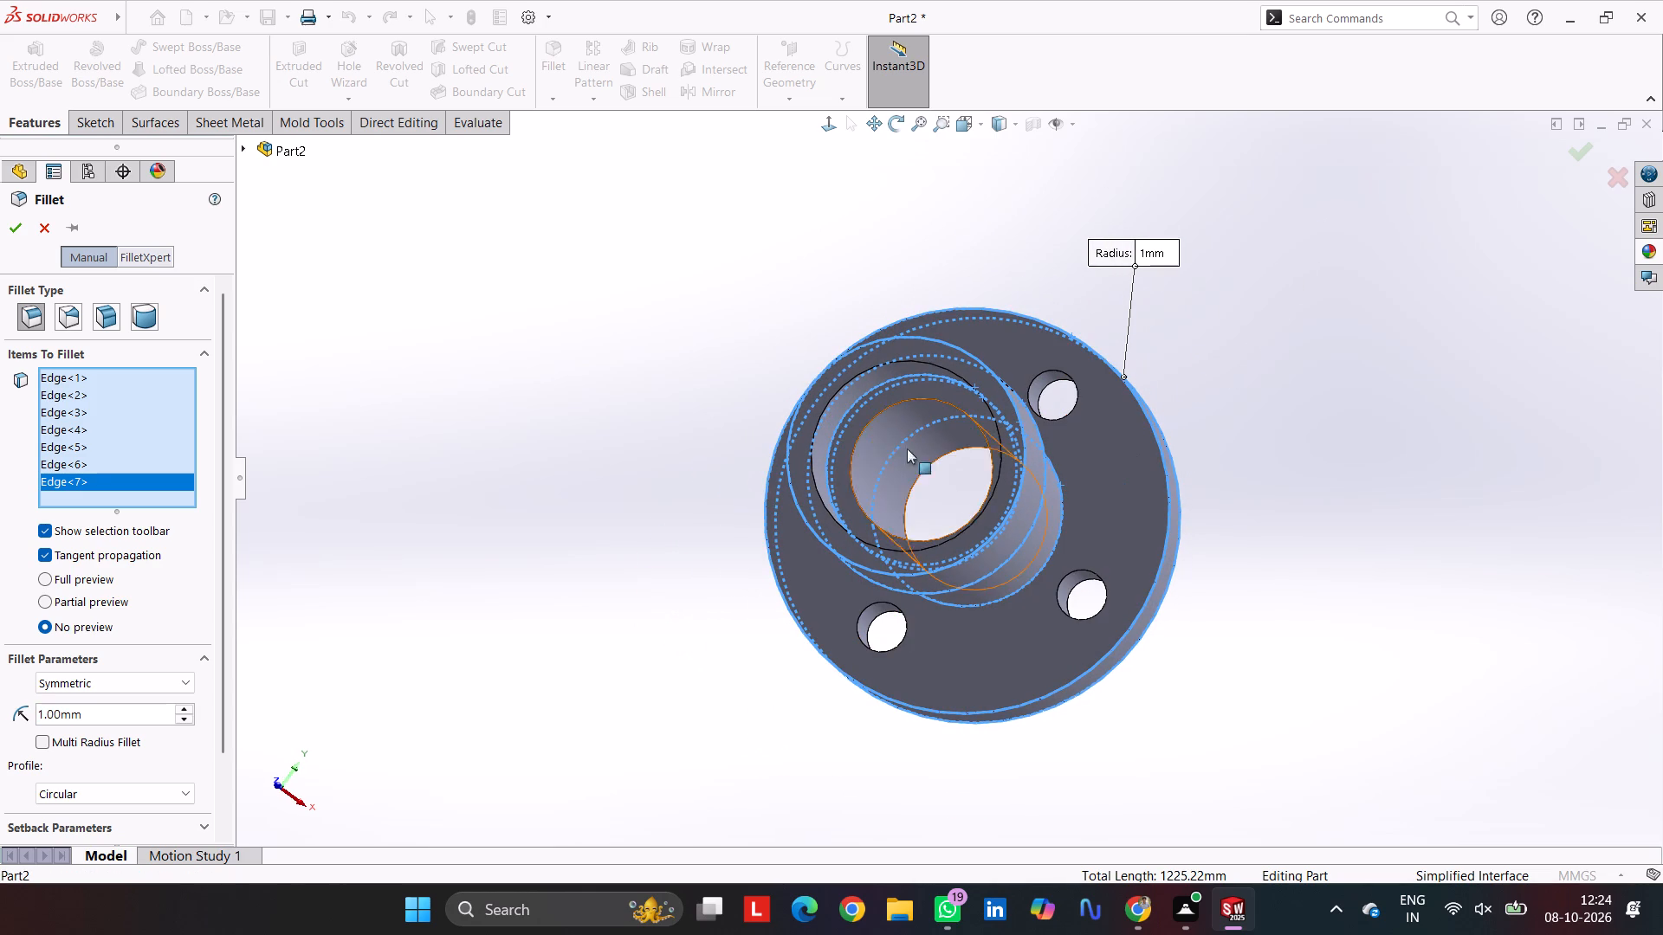
pyautogui.click(890, 407)
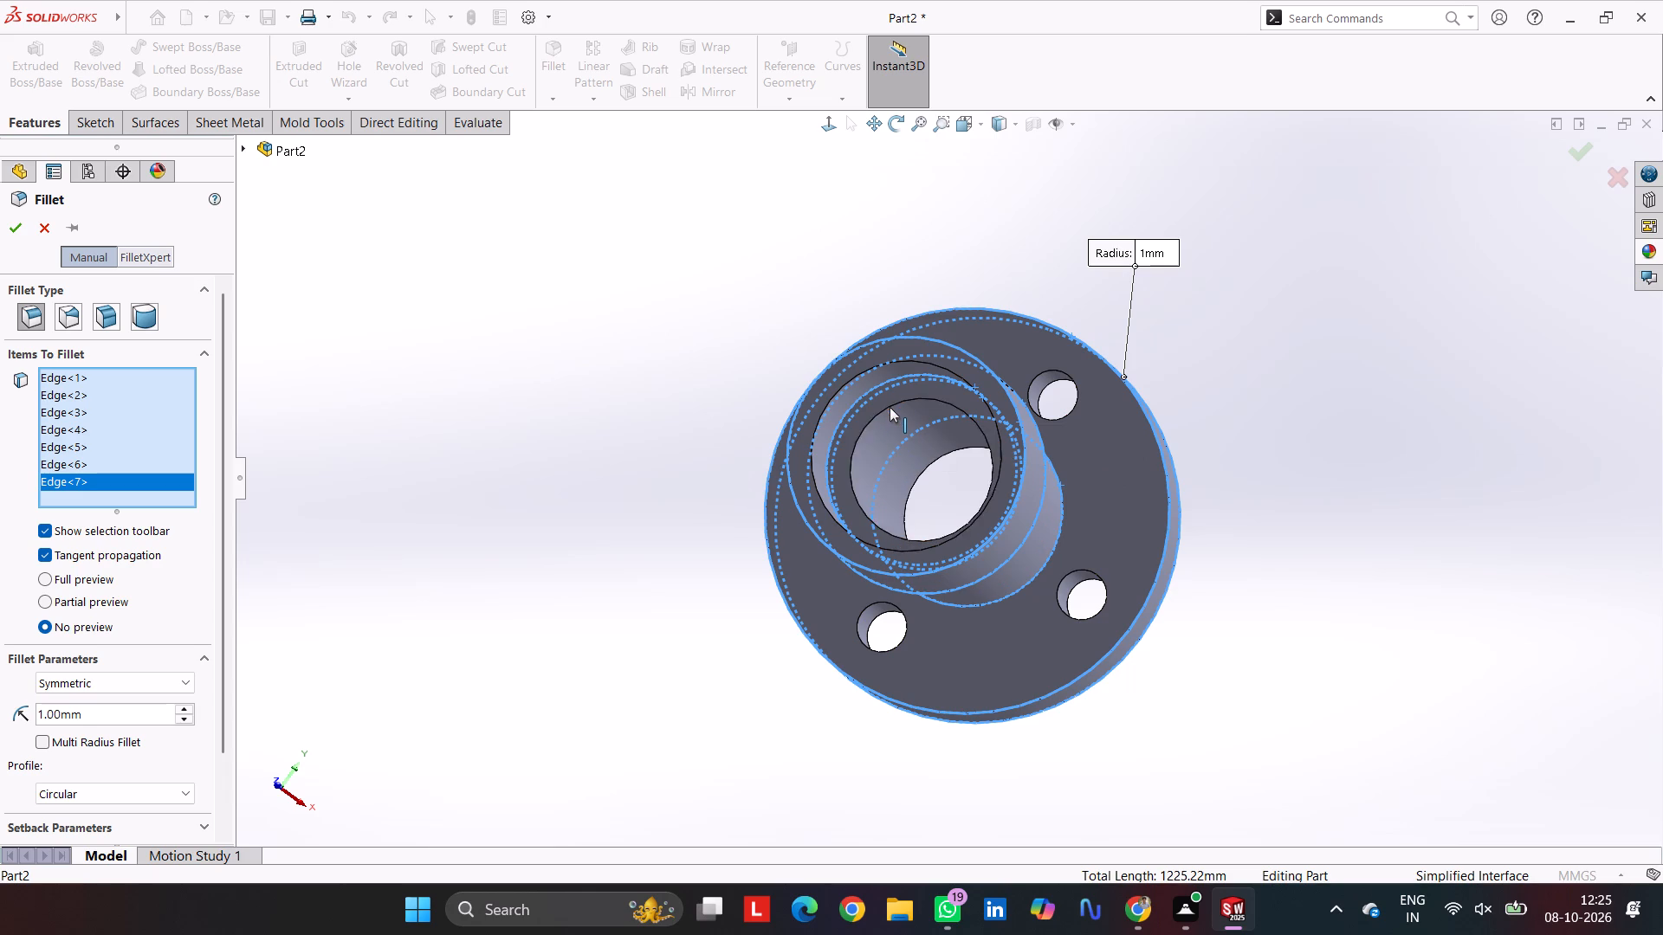
pyautogui.click(13, 233)
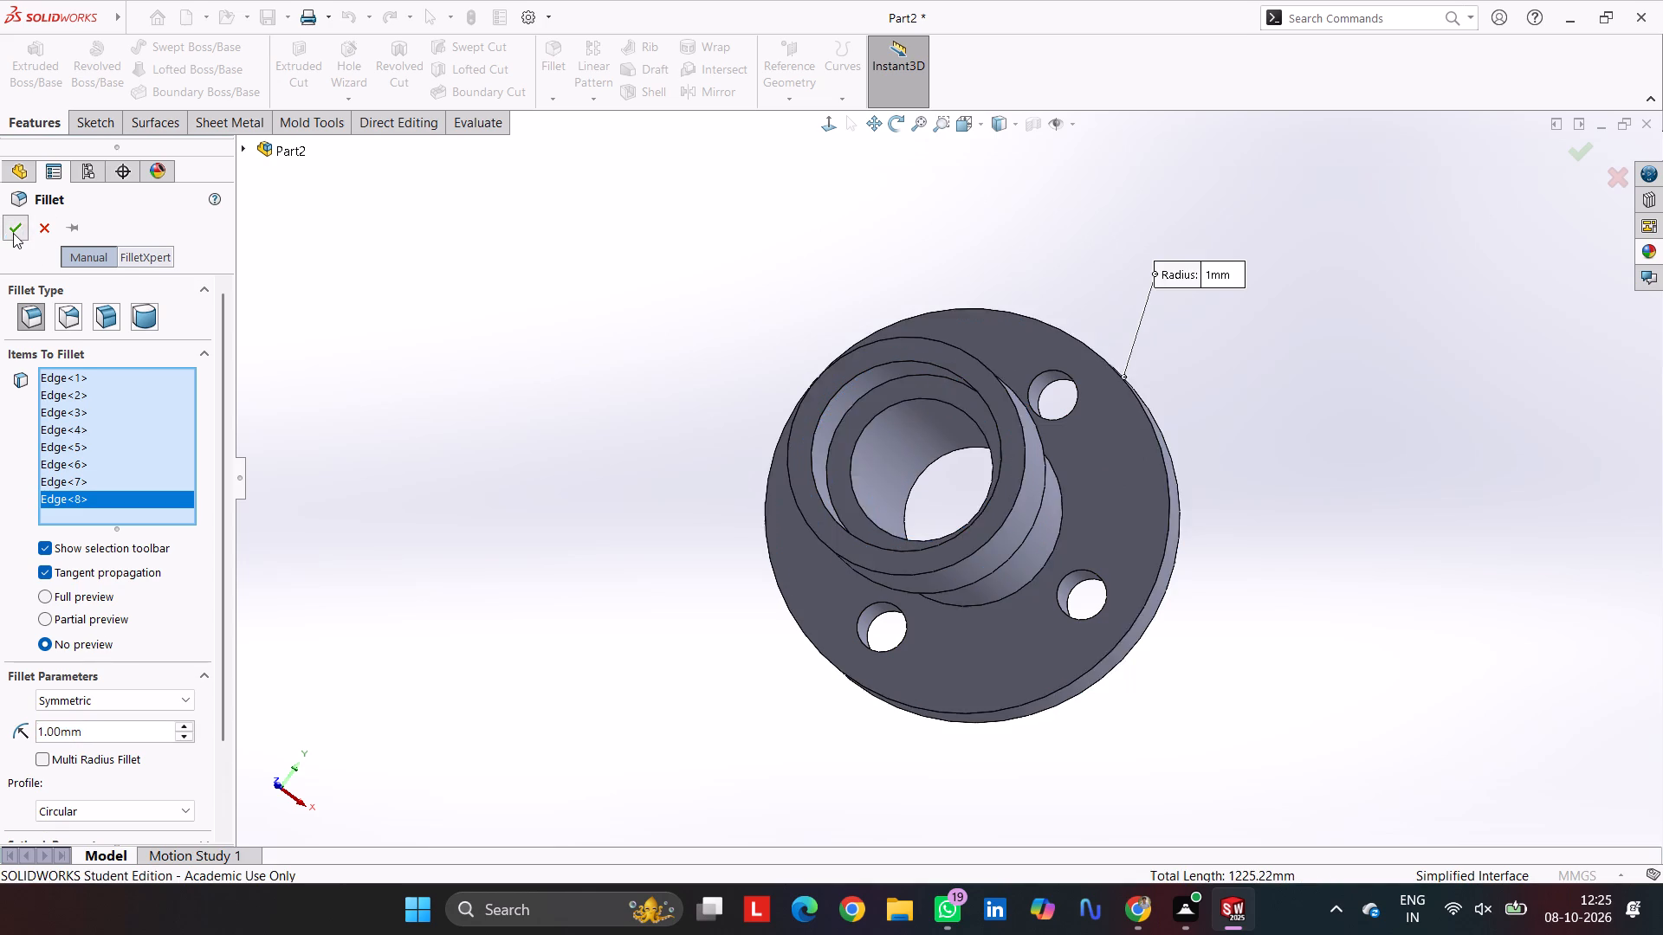
# Edit the 1 mm fillet to remove the bore edge and the counterbore floor edge inside the collar.
pyautogui.tripleClick(750, 364)
pyautogui.middleClick(668, 422)
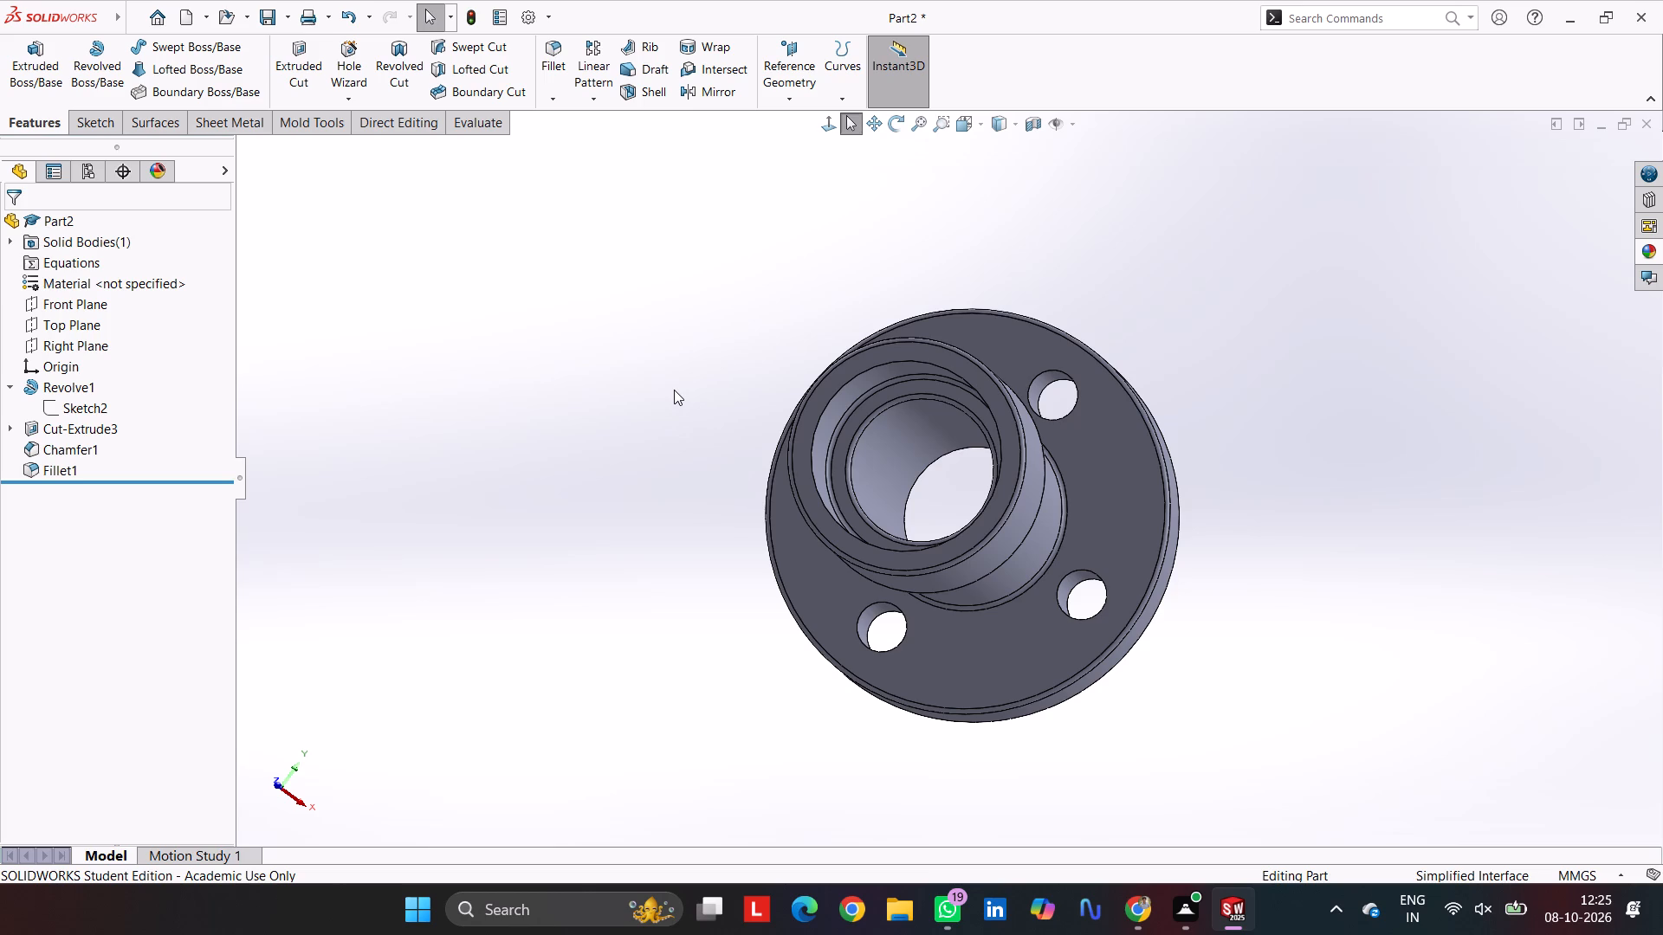
pyautogui.click(865, 394)
pyautogui.click(34, 463)
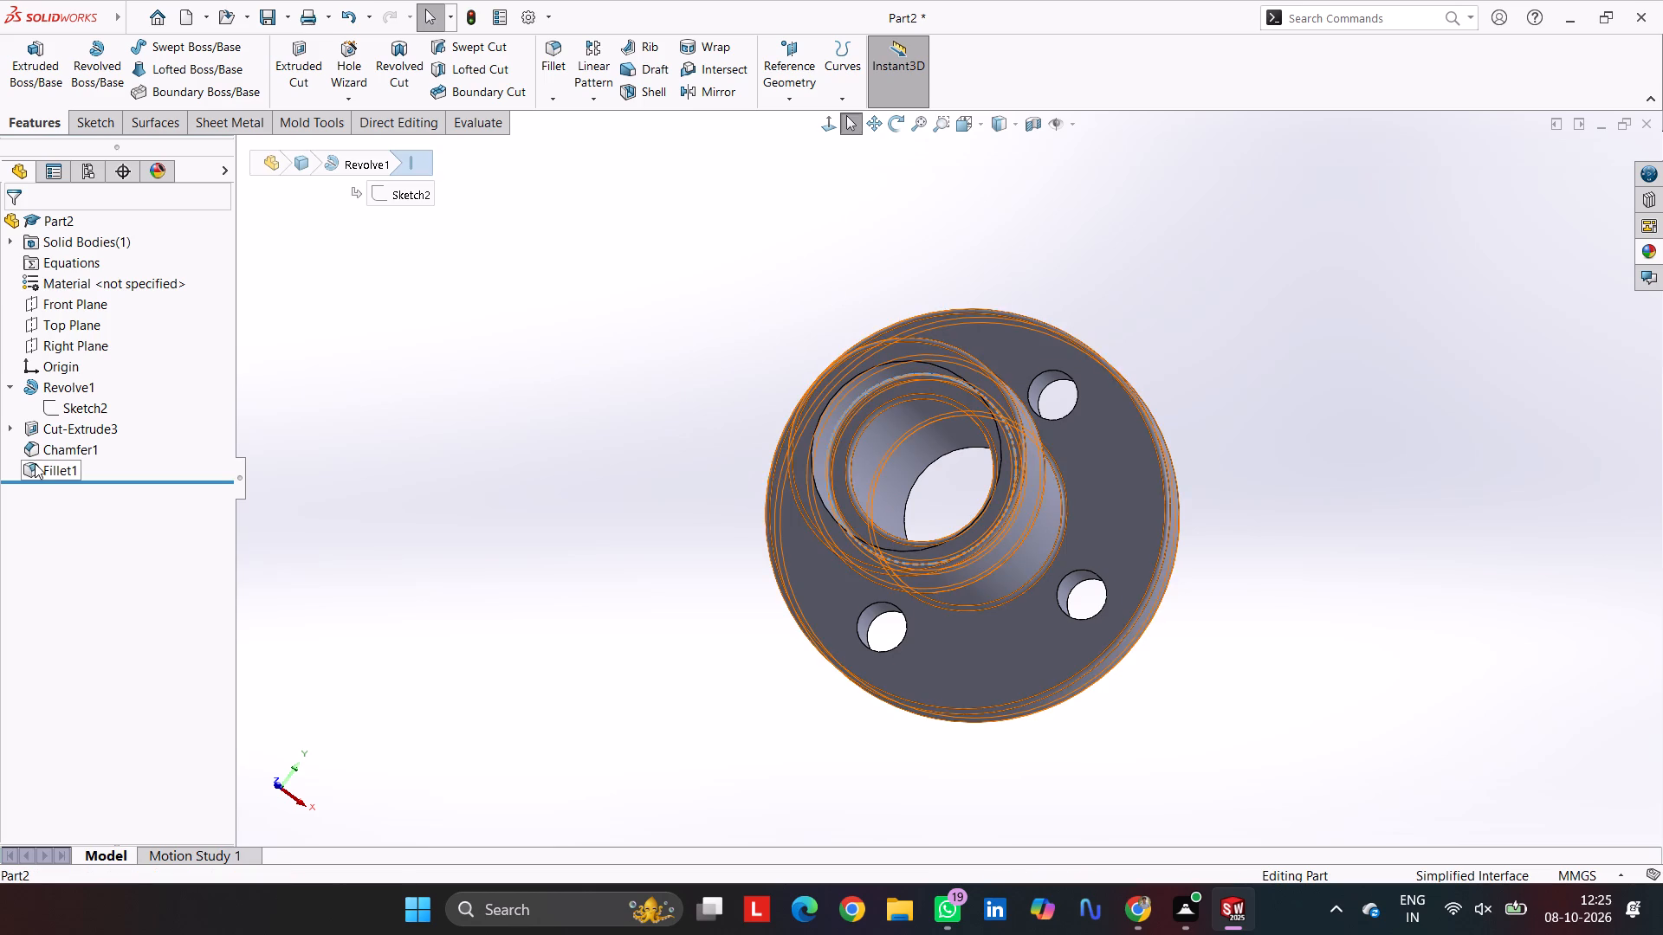
pyautogui.click(55, 413)
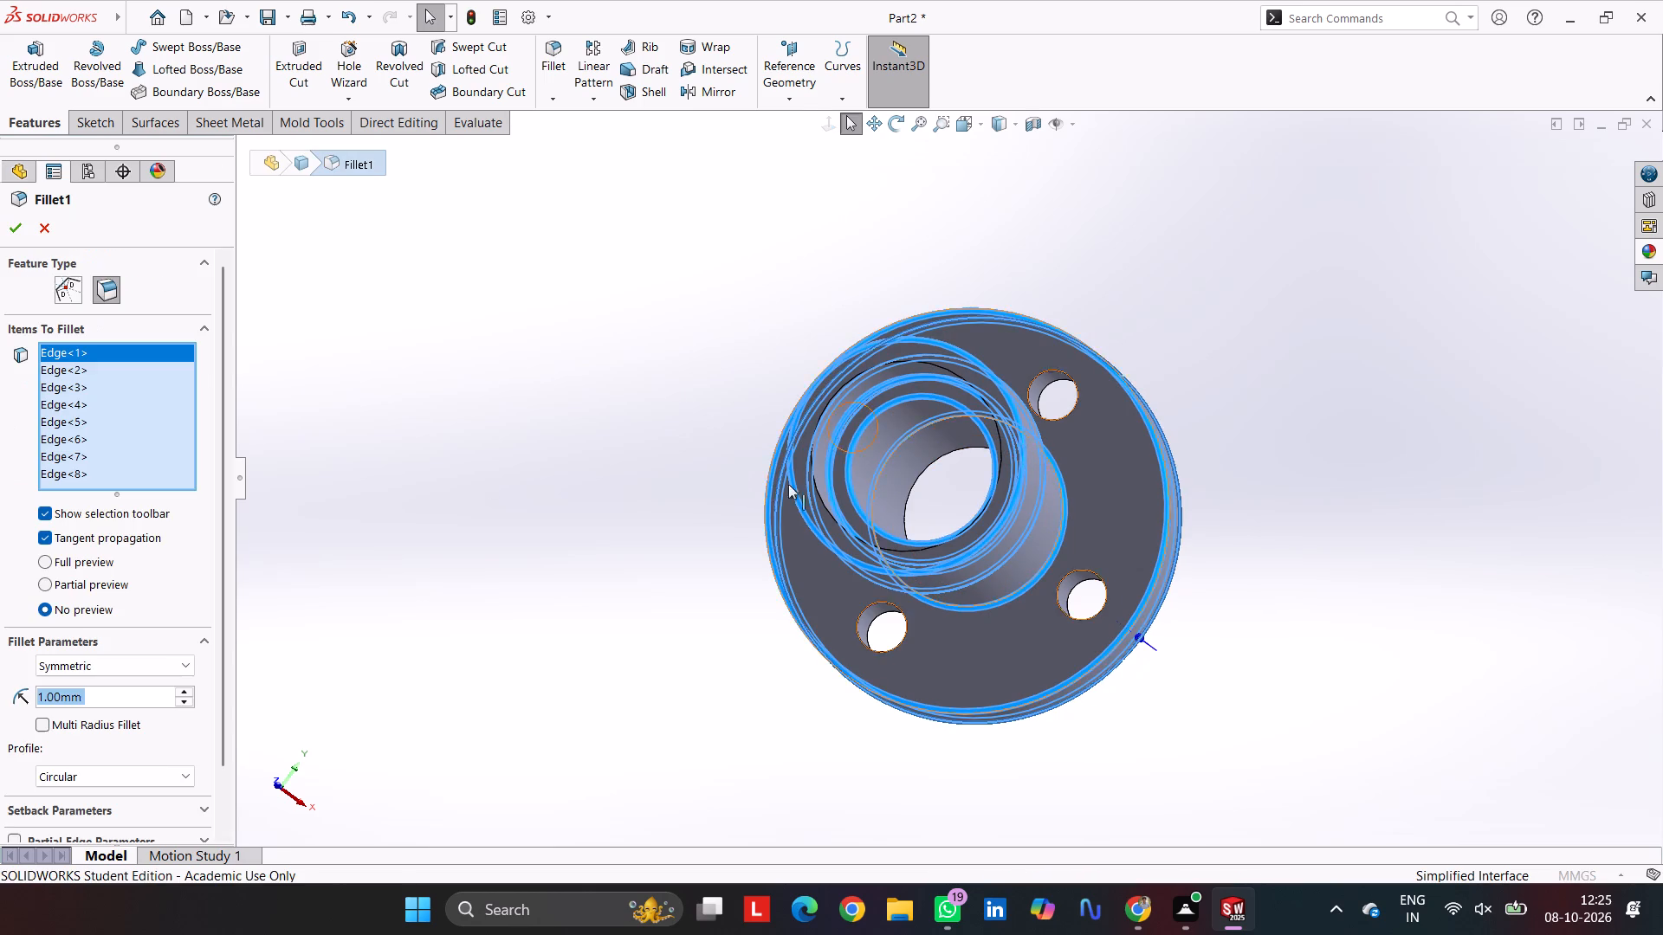
pyautogui.click(889, 407)
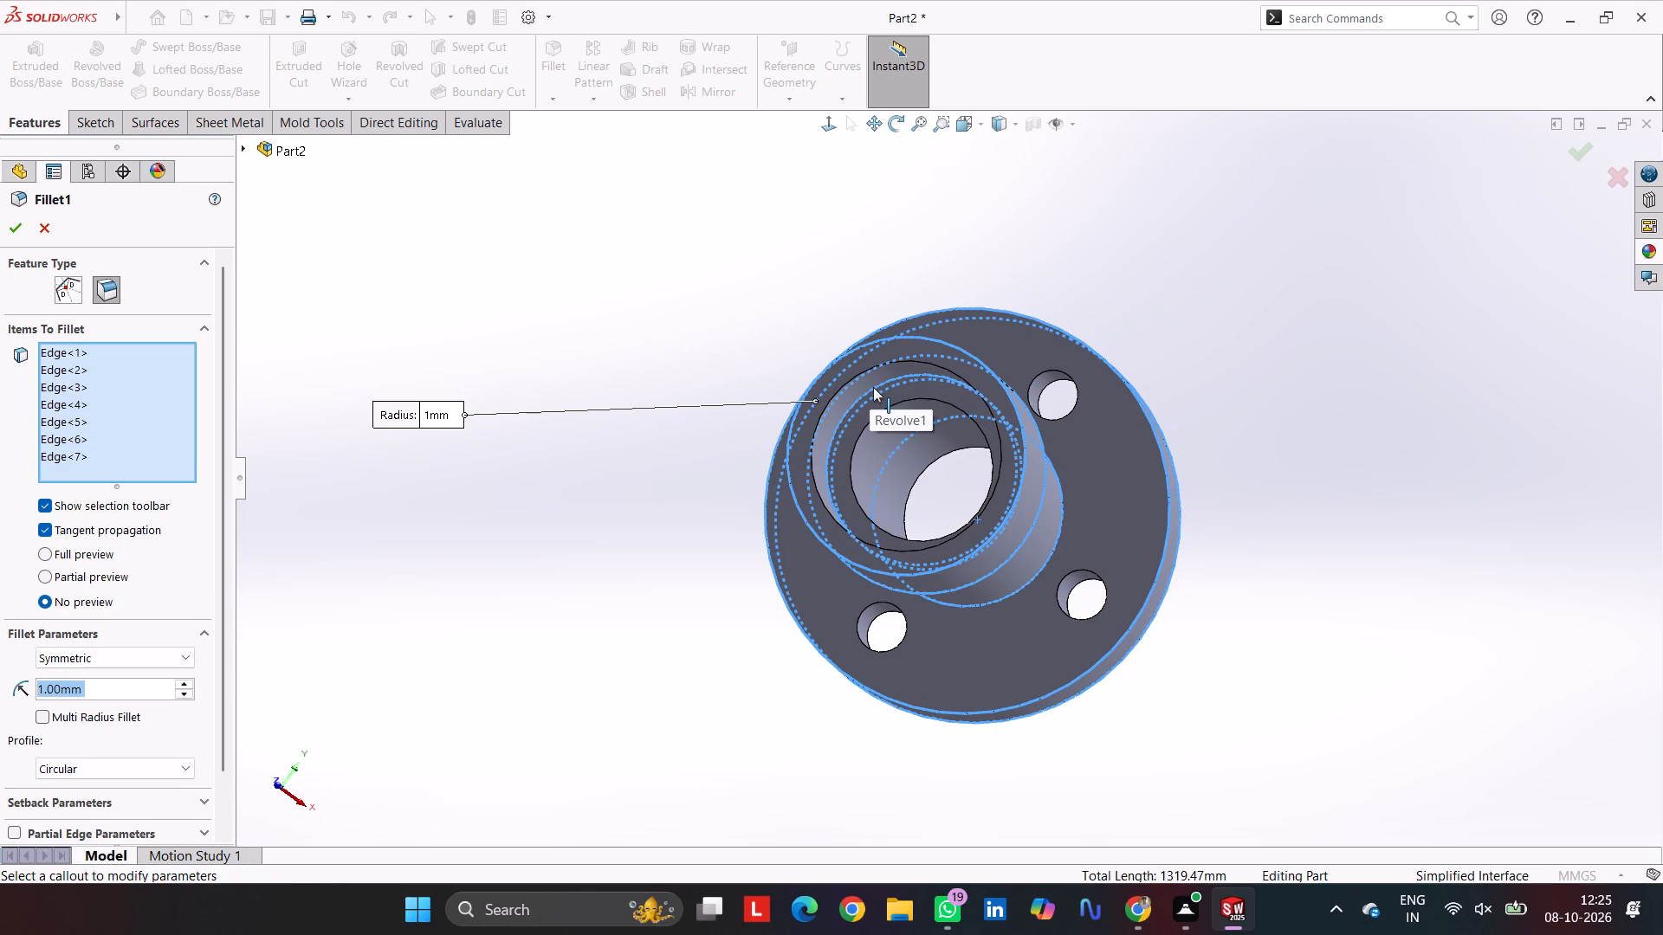
pyautogui.moveTo(714, 461); pyautogui.dragTo(717, 481, button='middle')
pyautogui.middleClick(717, 481)
pyautogui.moveTo(702, 437); pyautogui.dragTo(693, 351, button='middle')
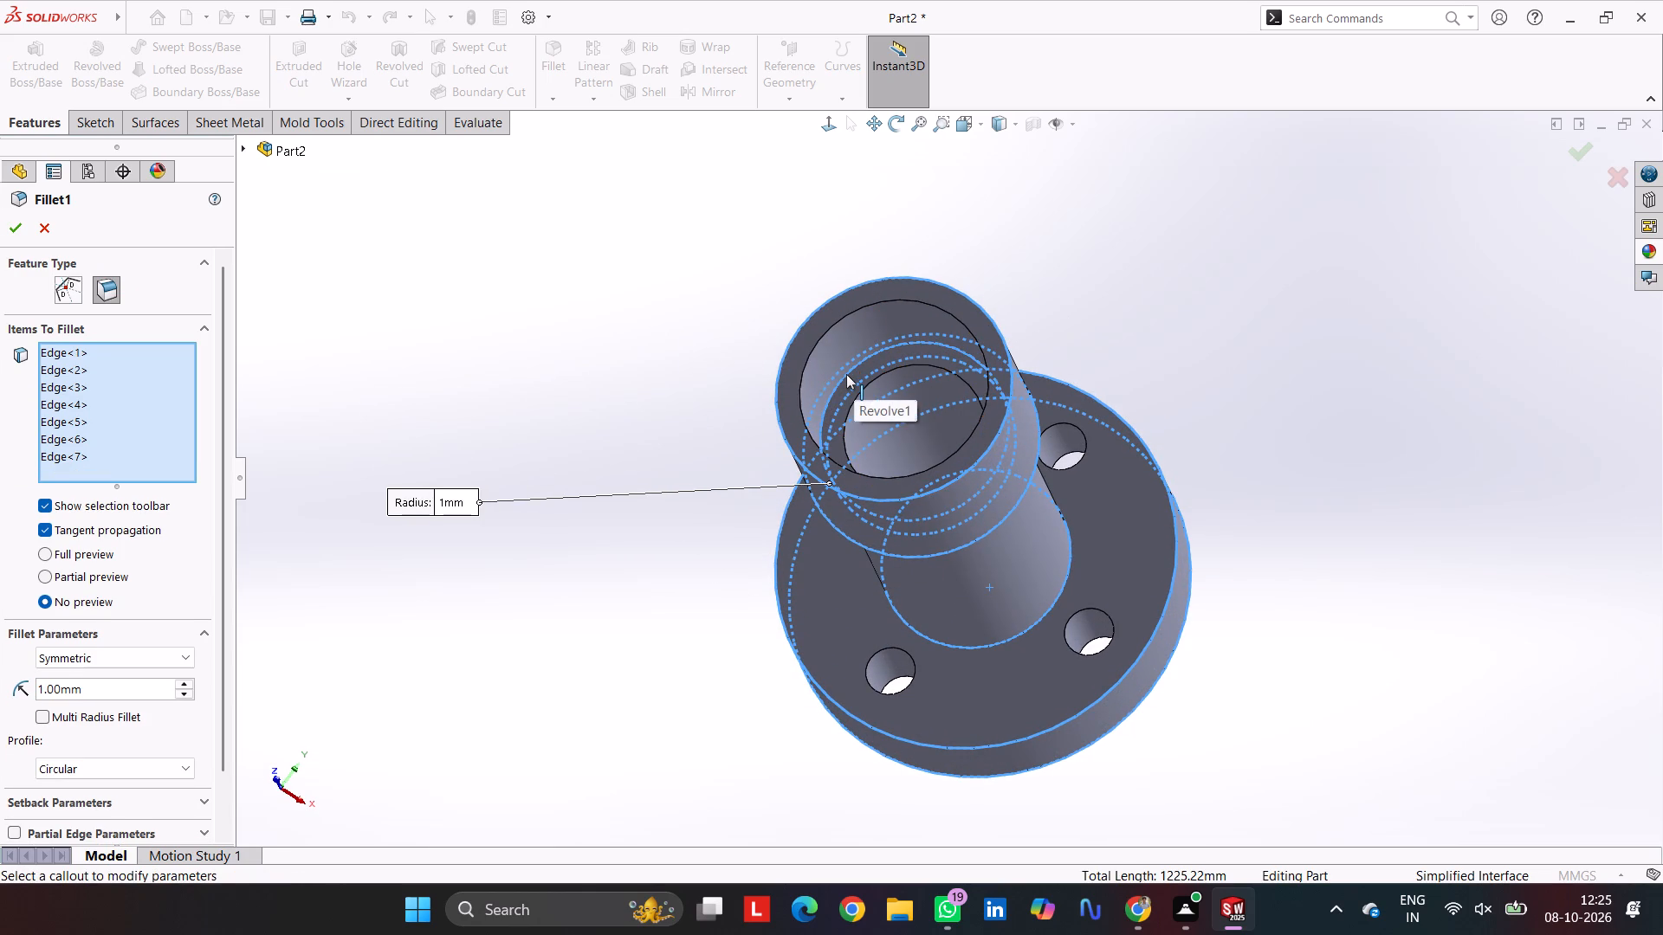
pyautogui.click(846, 374)
pyautogui.click(14, 225)
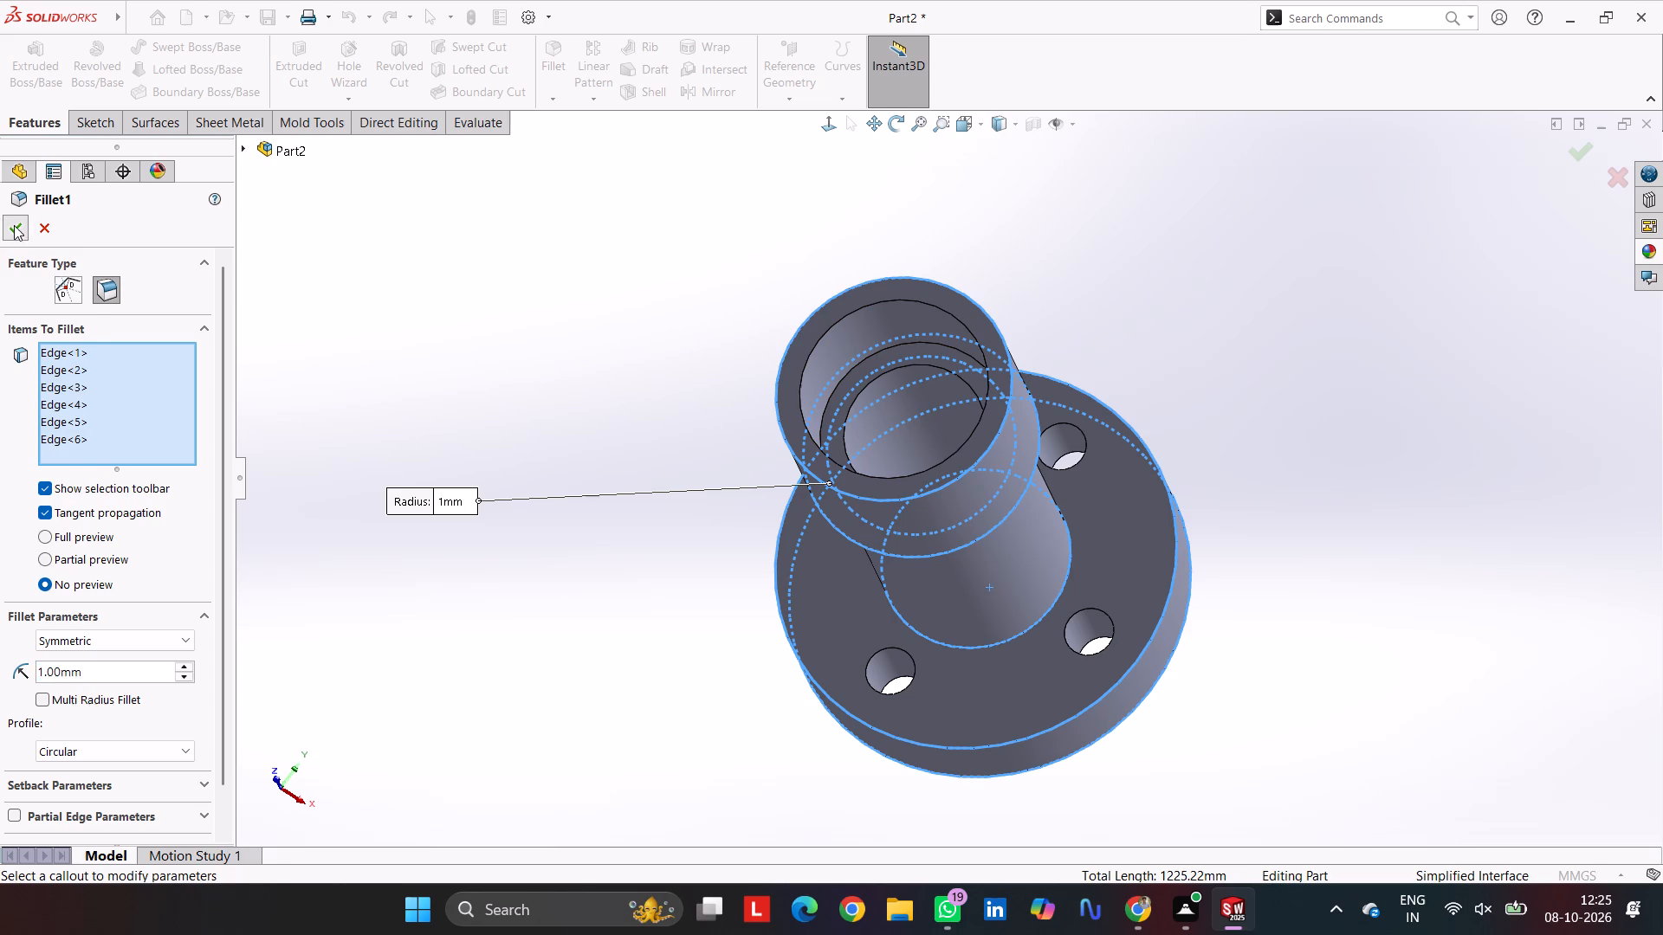
# Set the finished part to the isometric view with nothing selected.
pyautogui.moveTo(731, 317); pyautogui.dragTo(683, 474, button='middle')
pyautogui.moveTo(678, 492); pyautogui.dragTo(673, 530, button='middle')
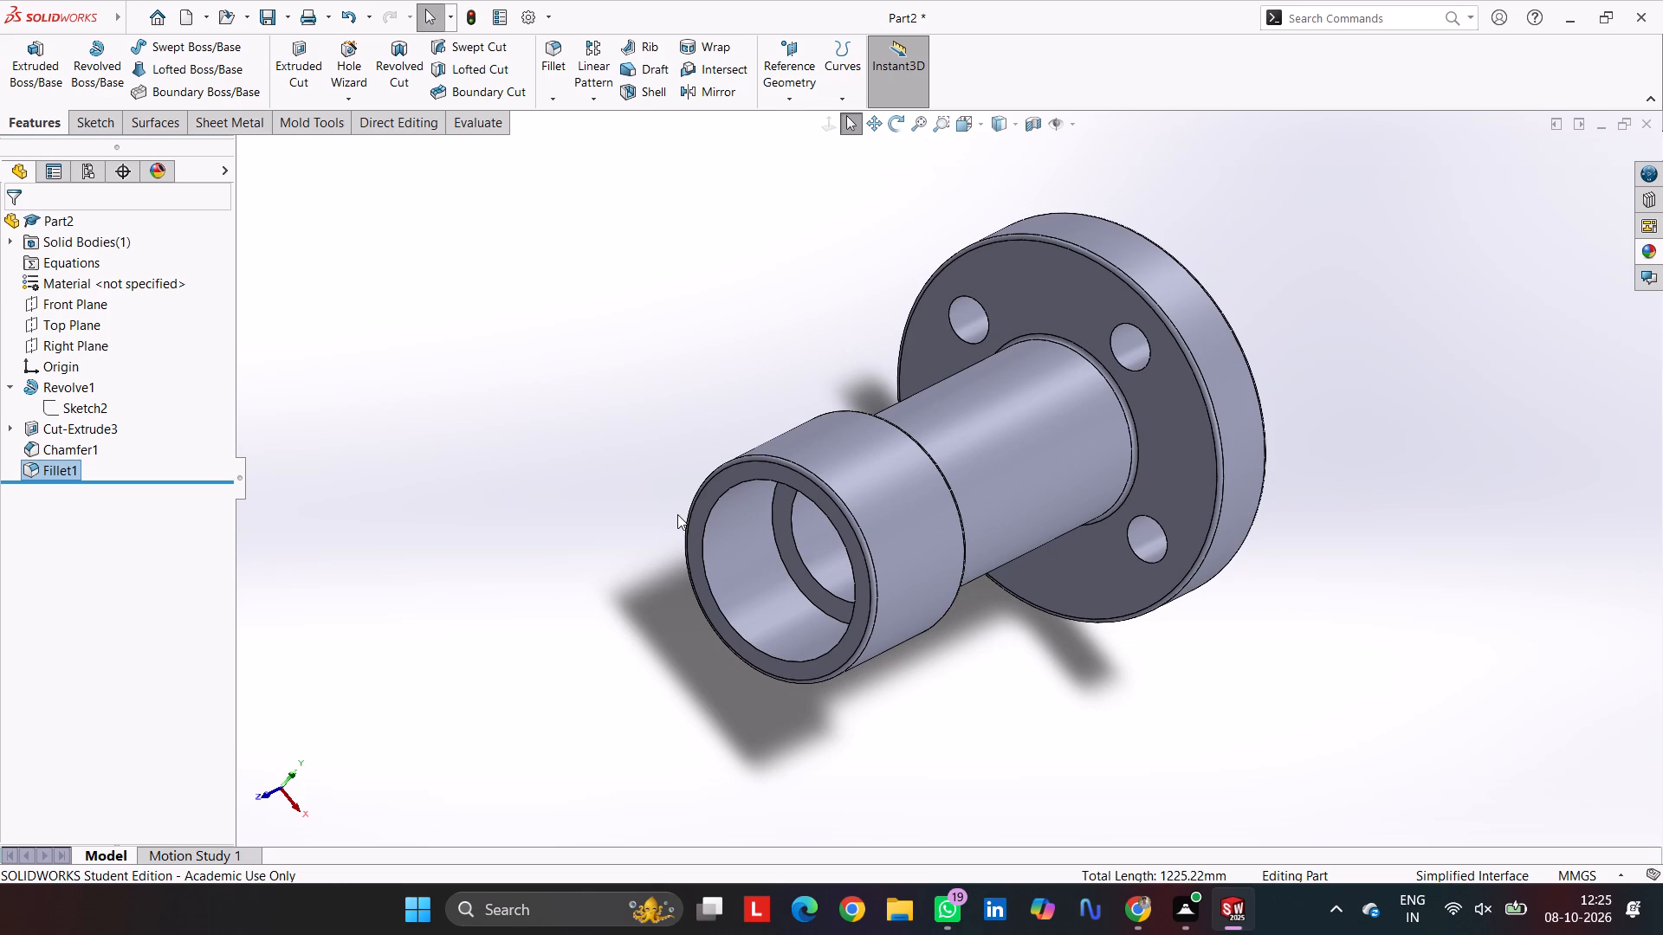
pyautogui.hotkey('ctrl', '7')
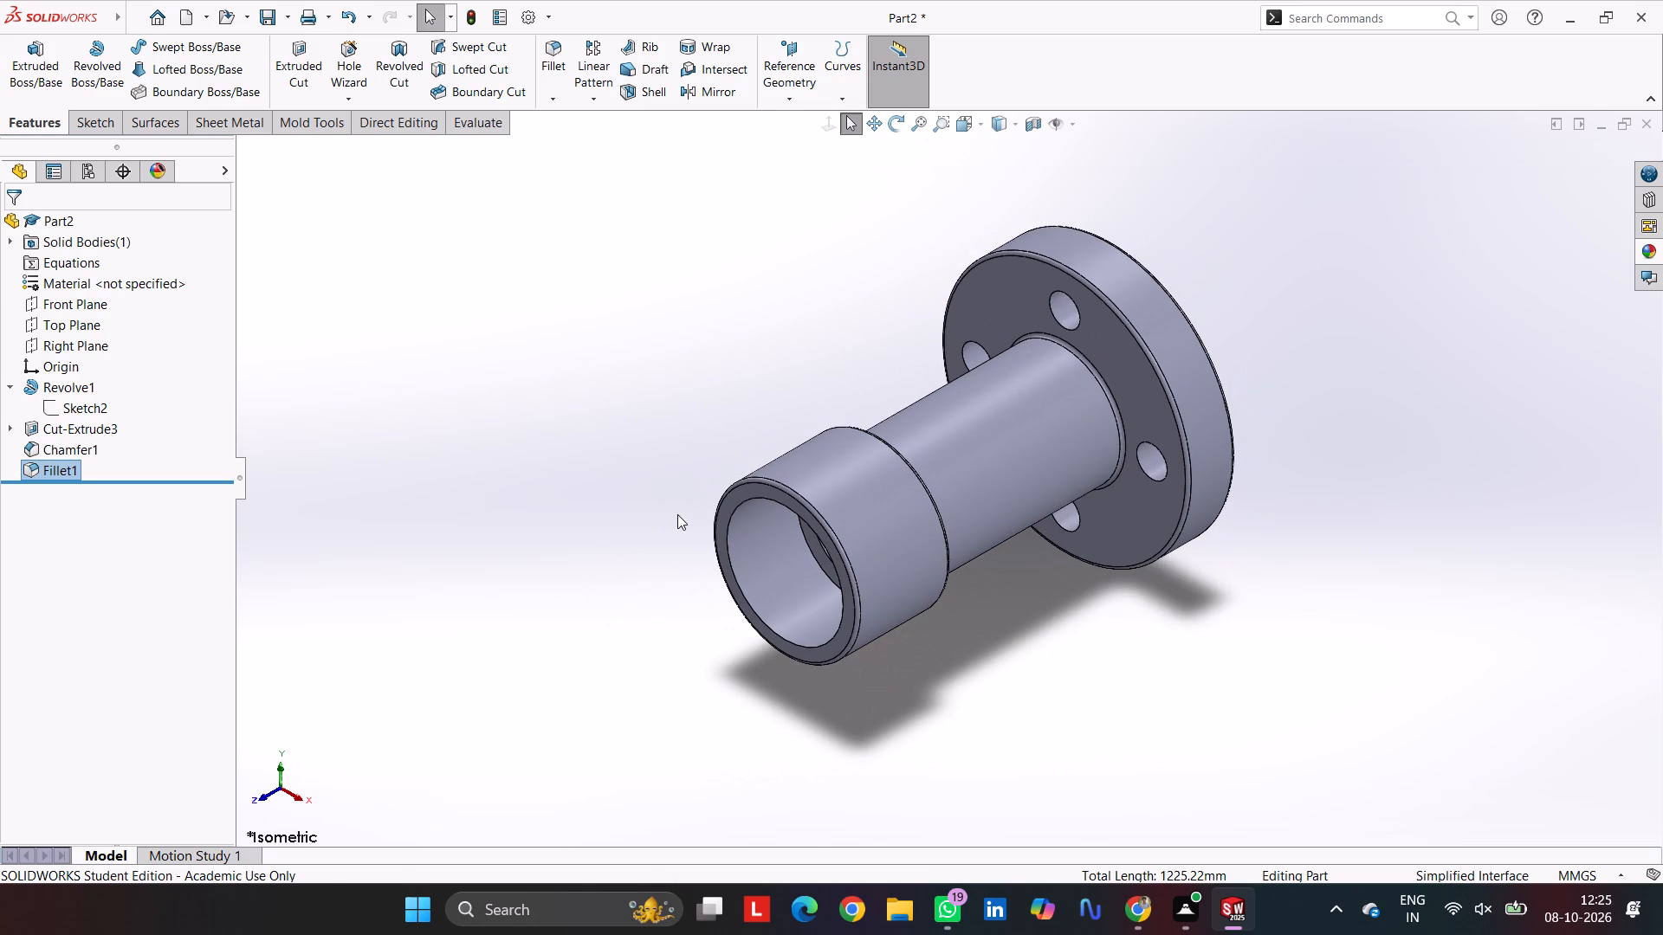
pyautogui.click(637, 325)
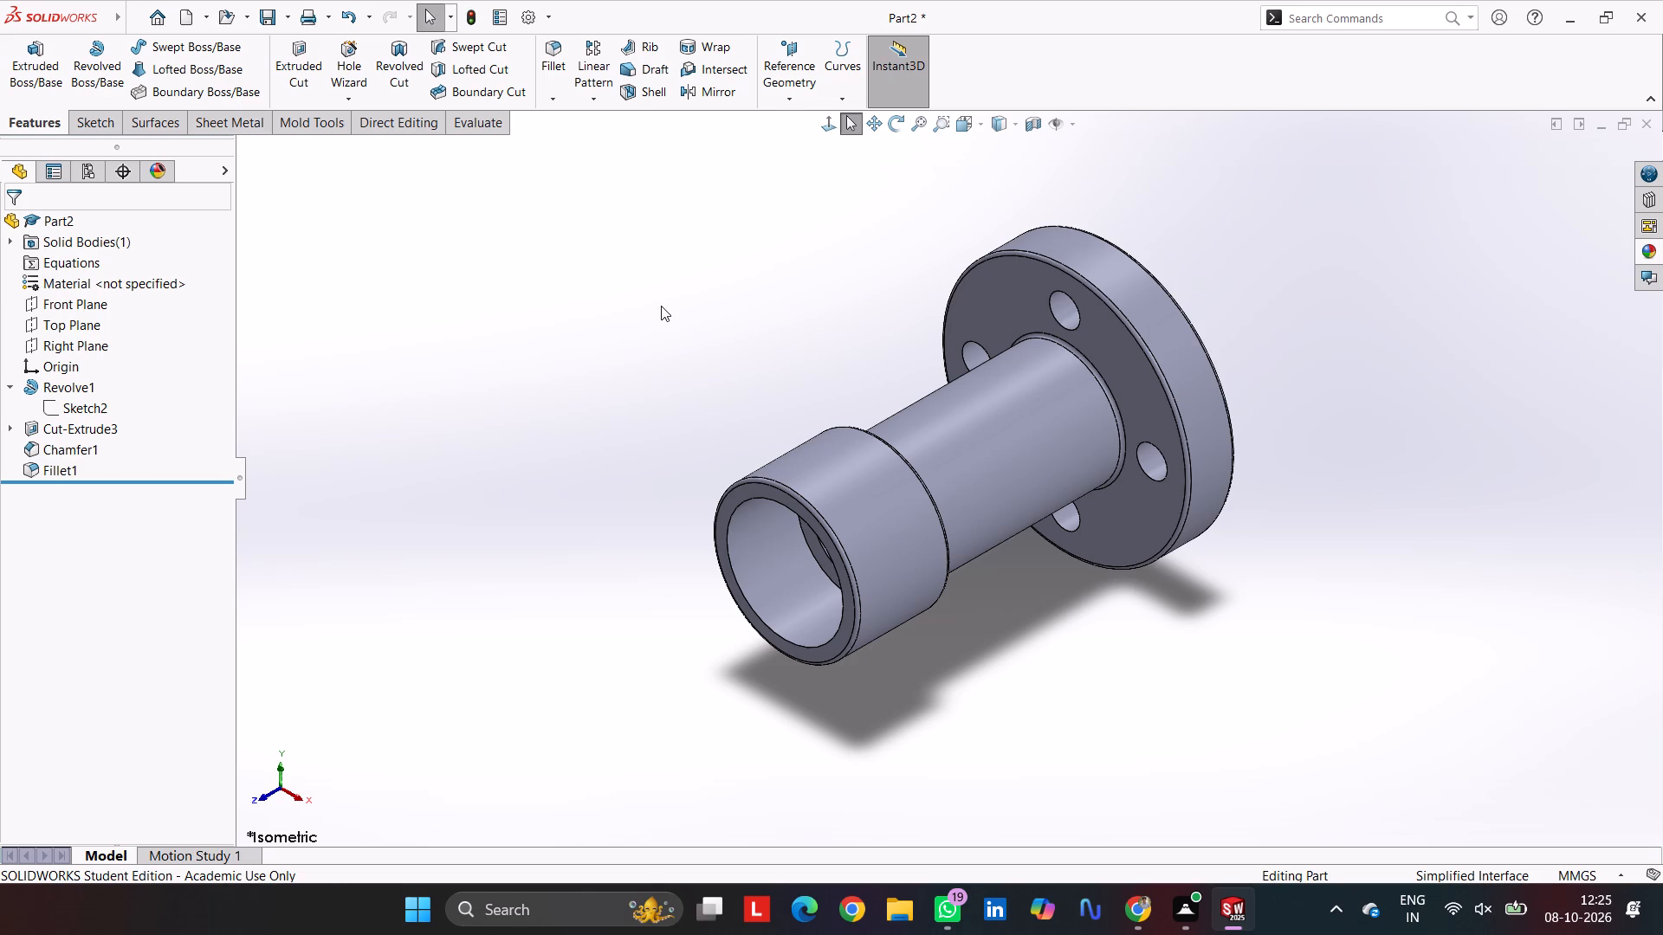
# Save the part as 8-6 in the PROJECT folder as a SOLIDWORKS Part.
pyautogui.hotkey('ctrl', 's')
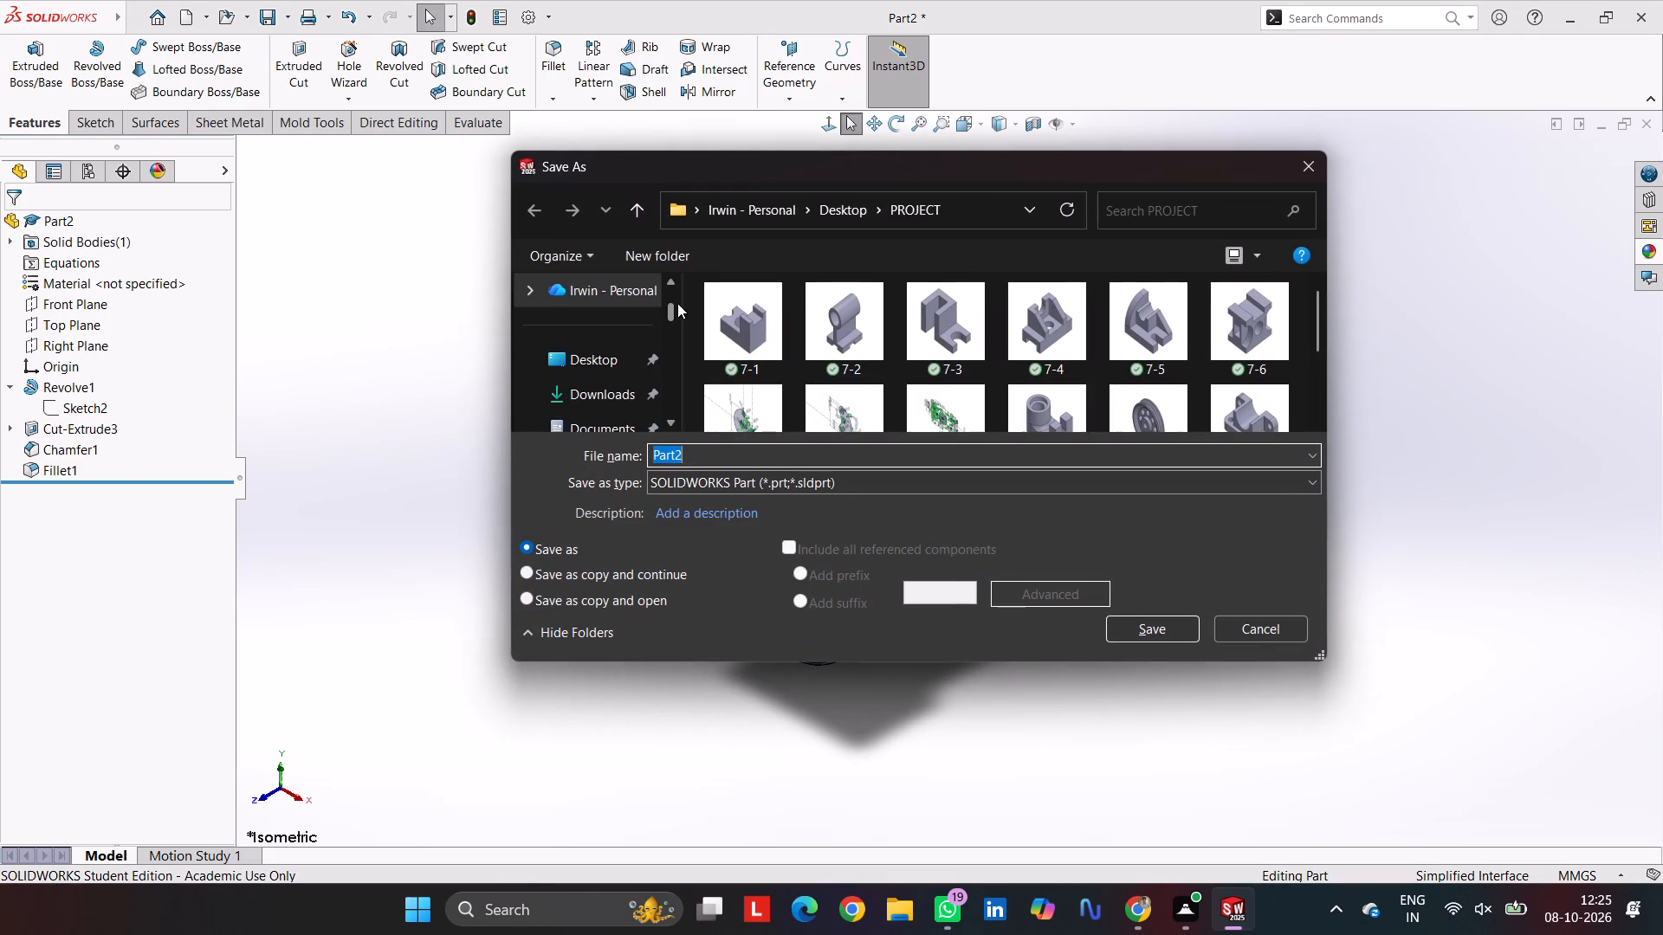
pyautogui.scroll(-4, 802, 385)
pyautogui.scroll(1, 812, 379)
pyautogui.scroll(-1, 812, 379)
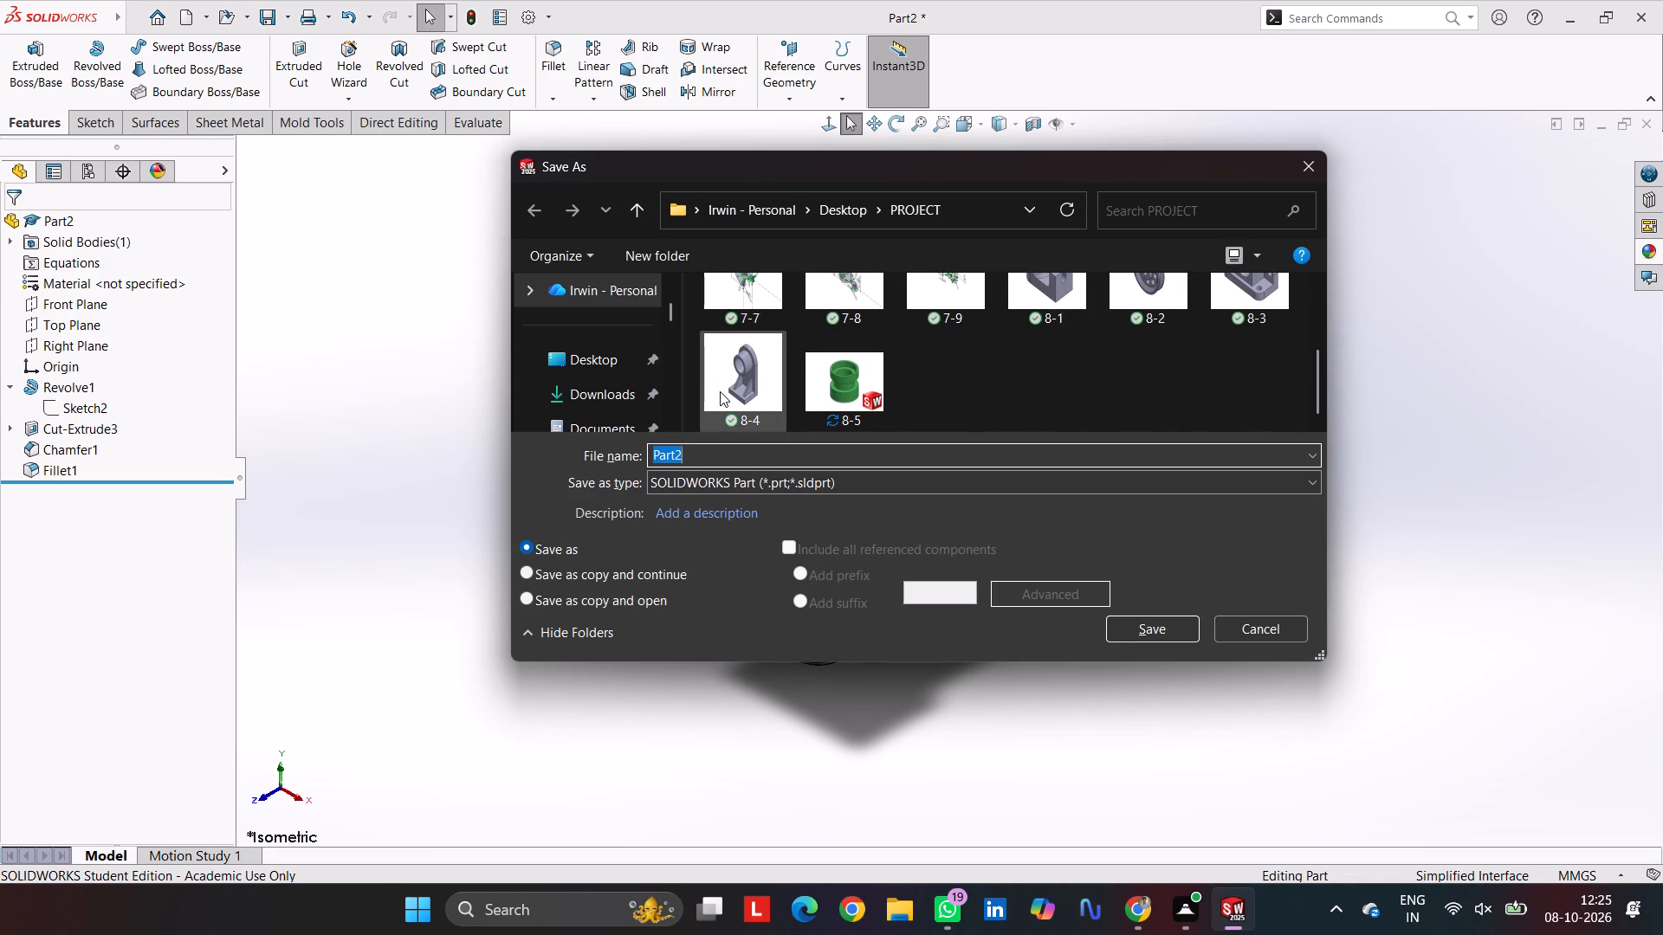
pyautogui.click(720, 391)
pyautogui.click(831, 395)
pyautogui.click(734, 460)
pyautogui.click(719, 457)
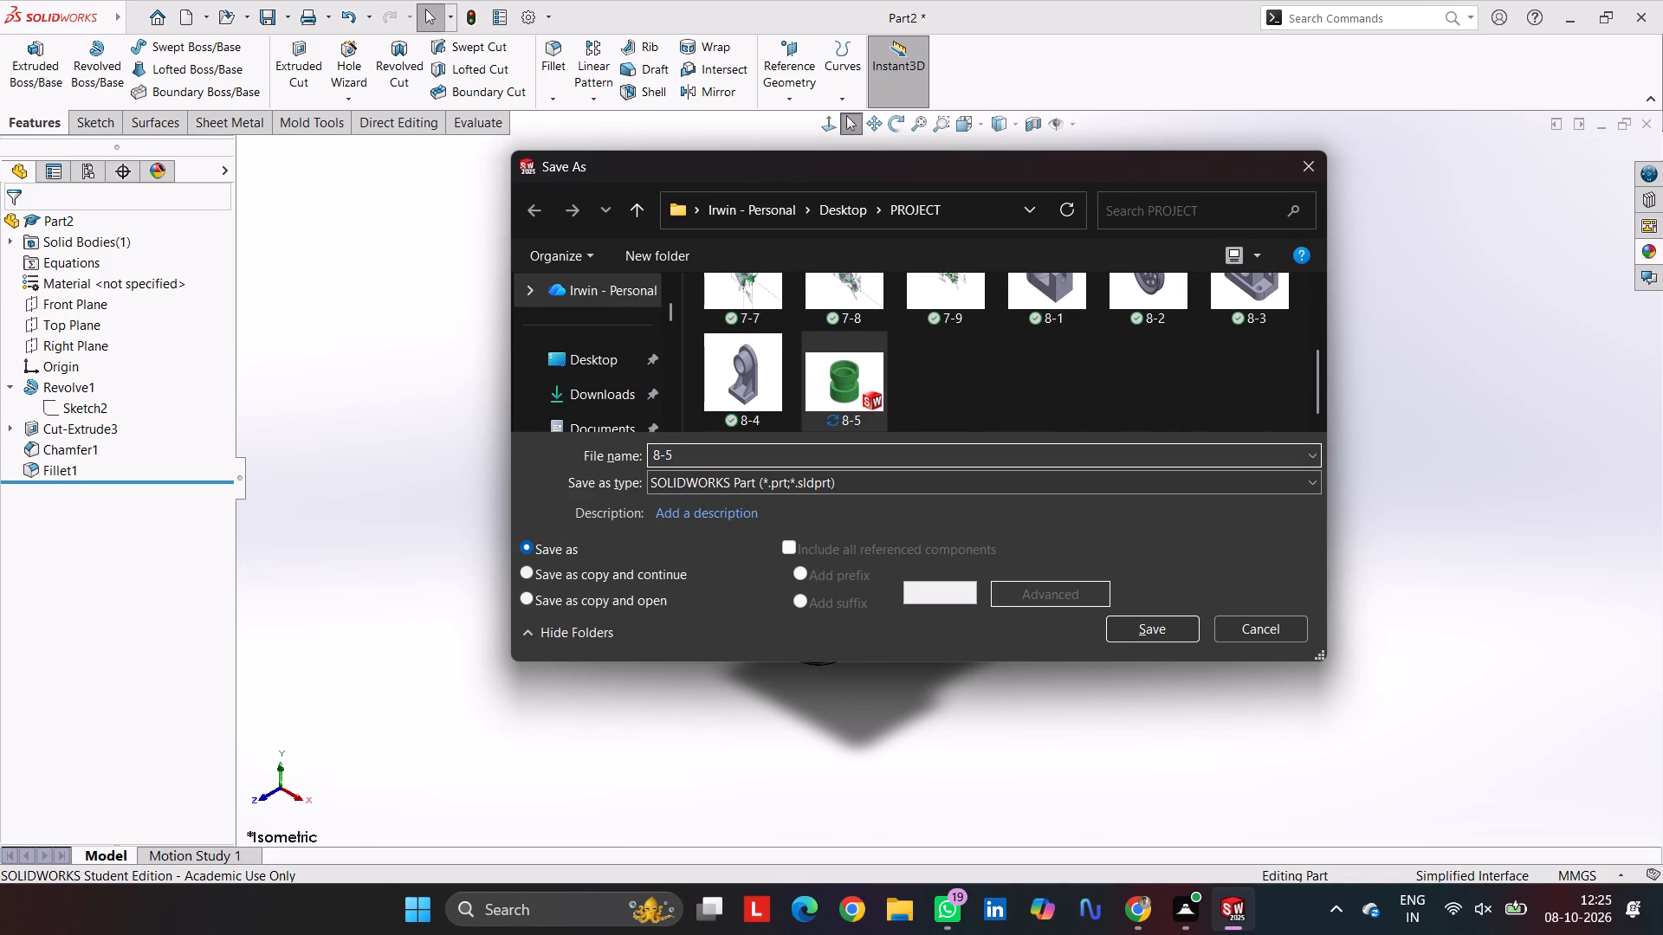
pyautogui.click(719, 457)
pyautogui.press('BackSpace')
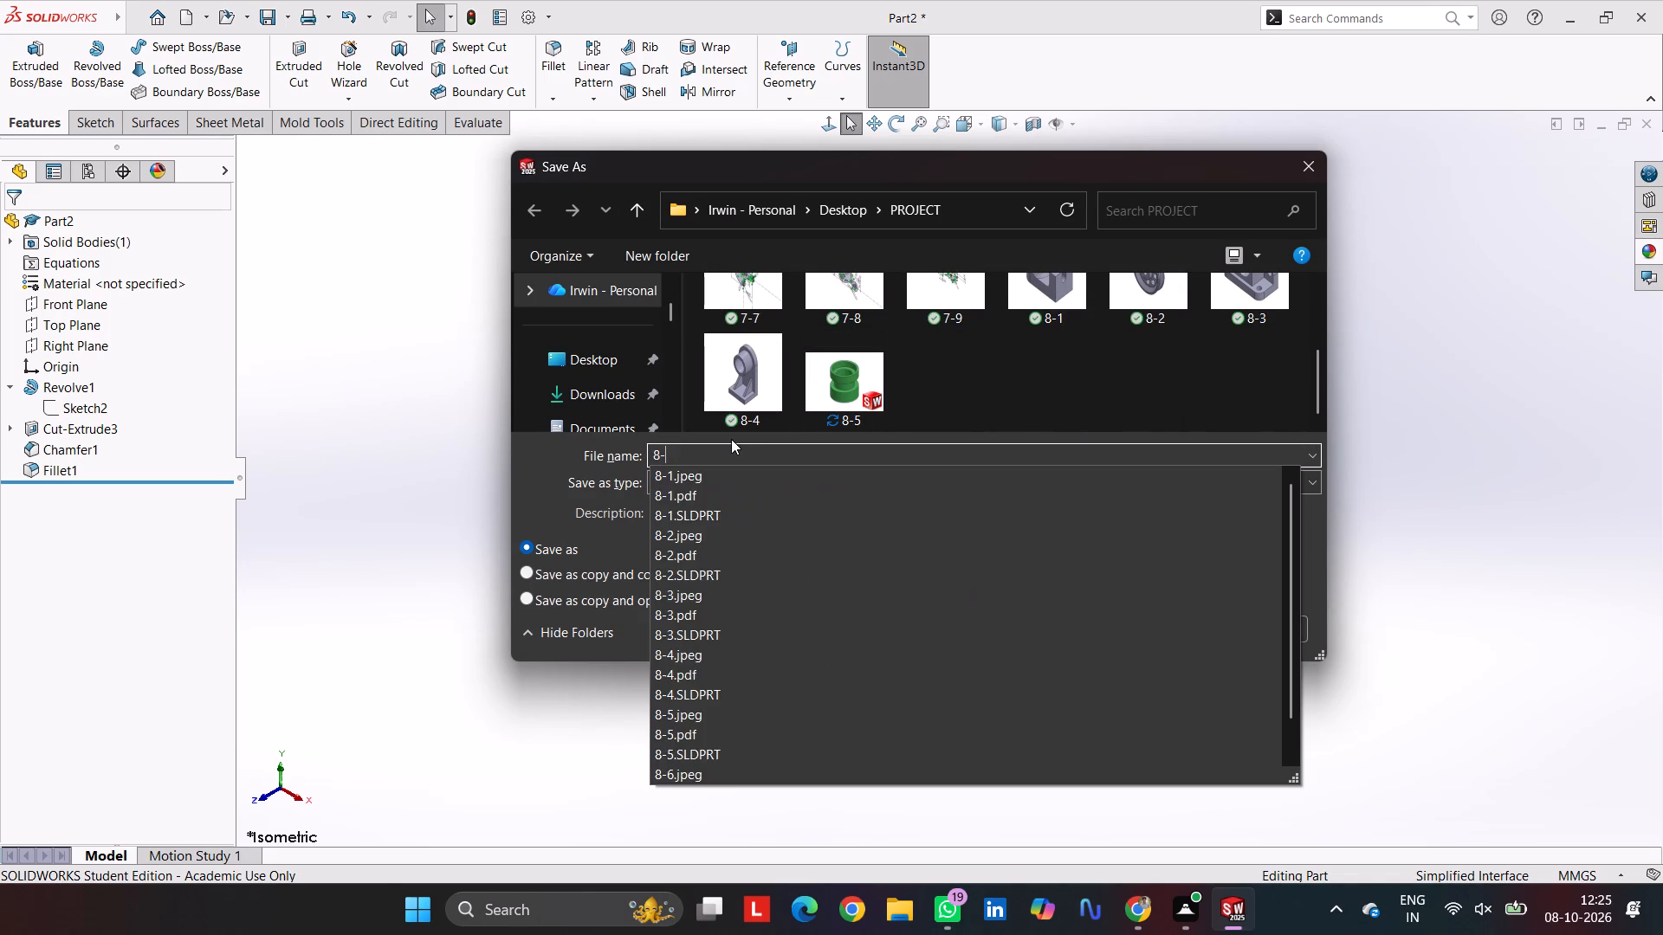
pyautogui.press('6')
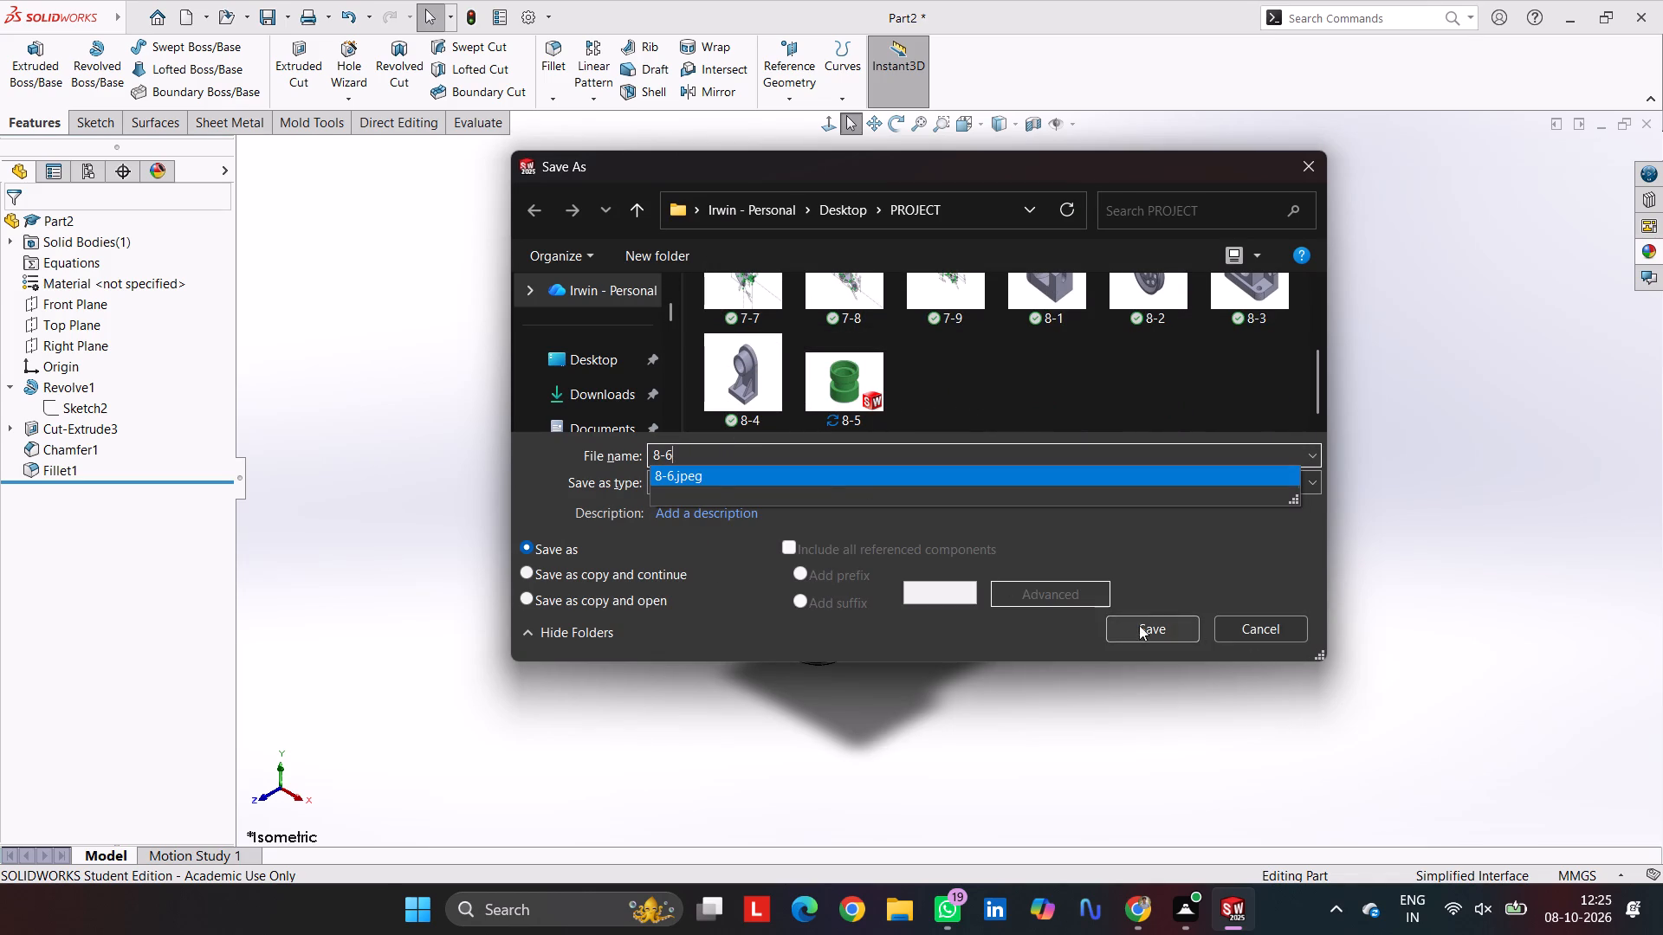
pyautogui.click(1137, 624)
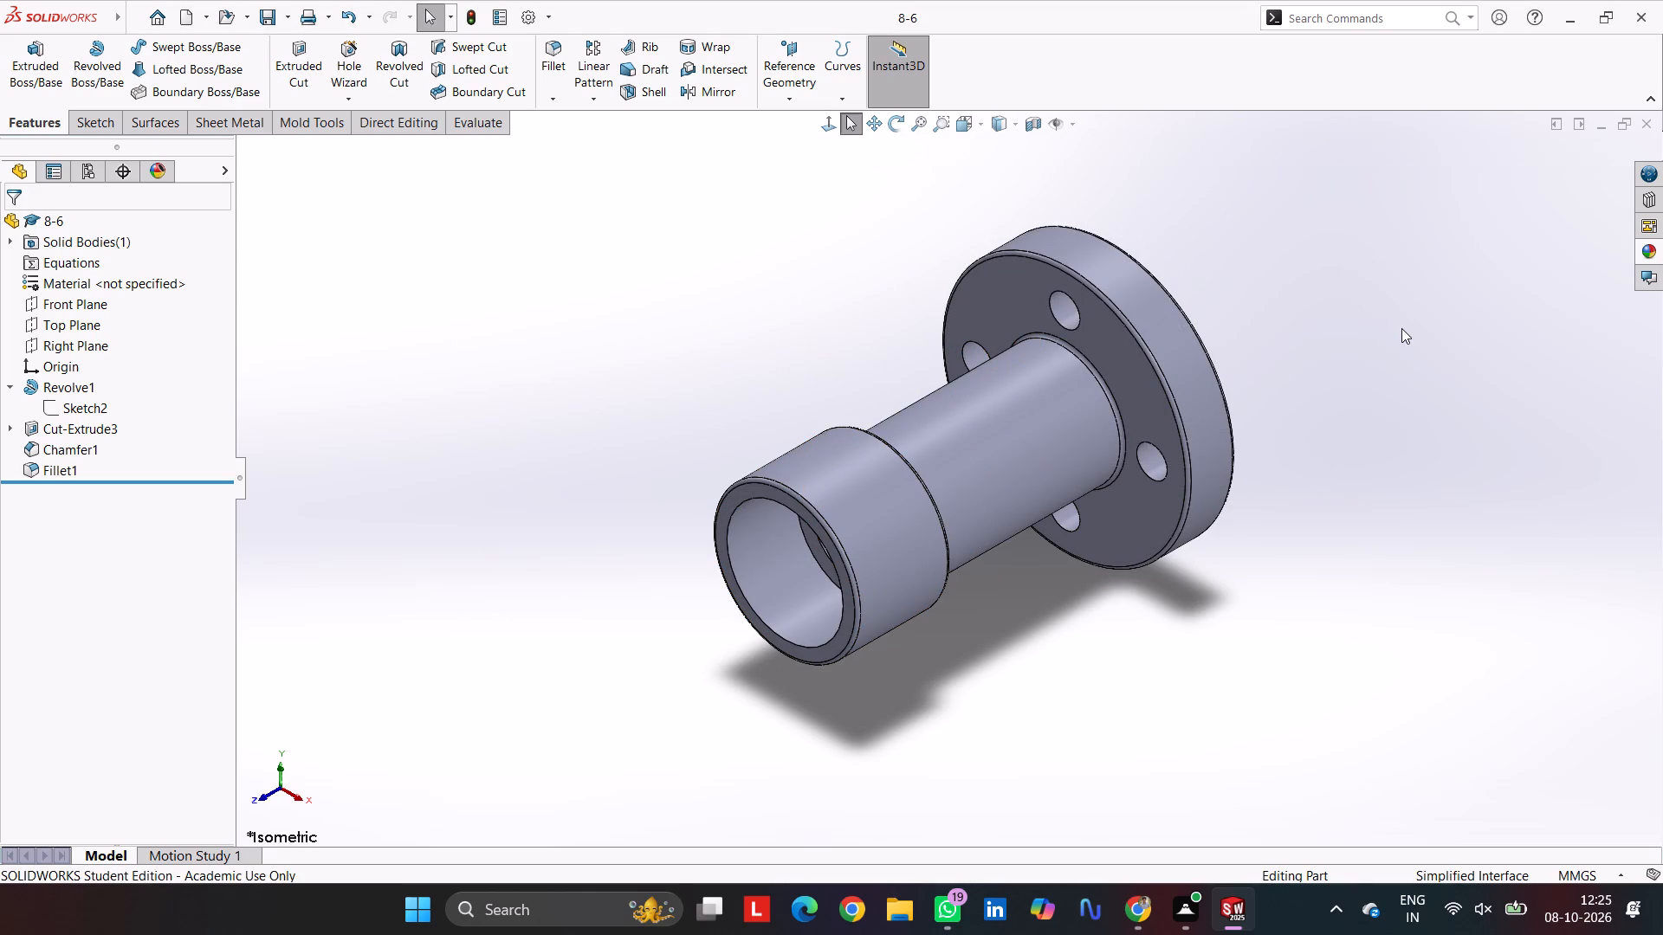
# Print the current screen image with Microsoft Print to PDF, saving the output as 8-6 in the PROJECT folder.
pyautogui.hotkey('ctrl', 'p')
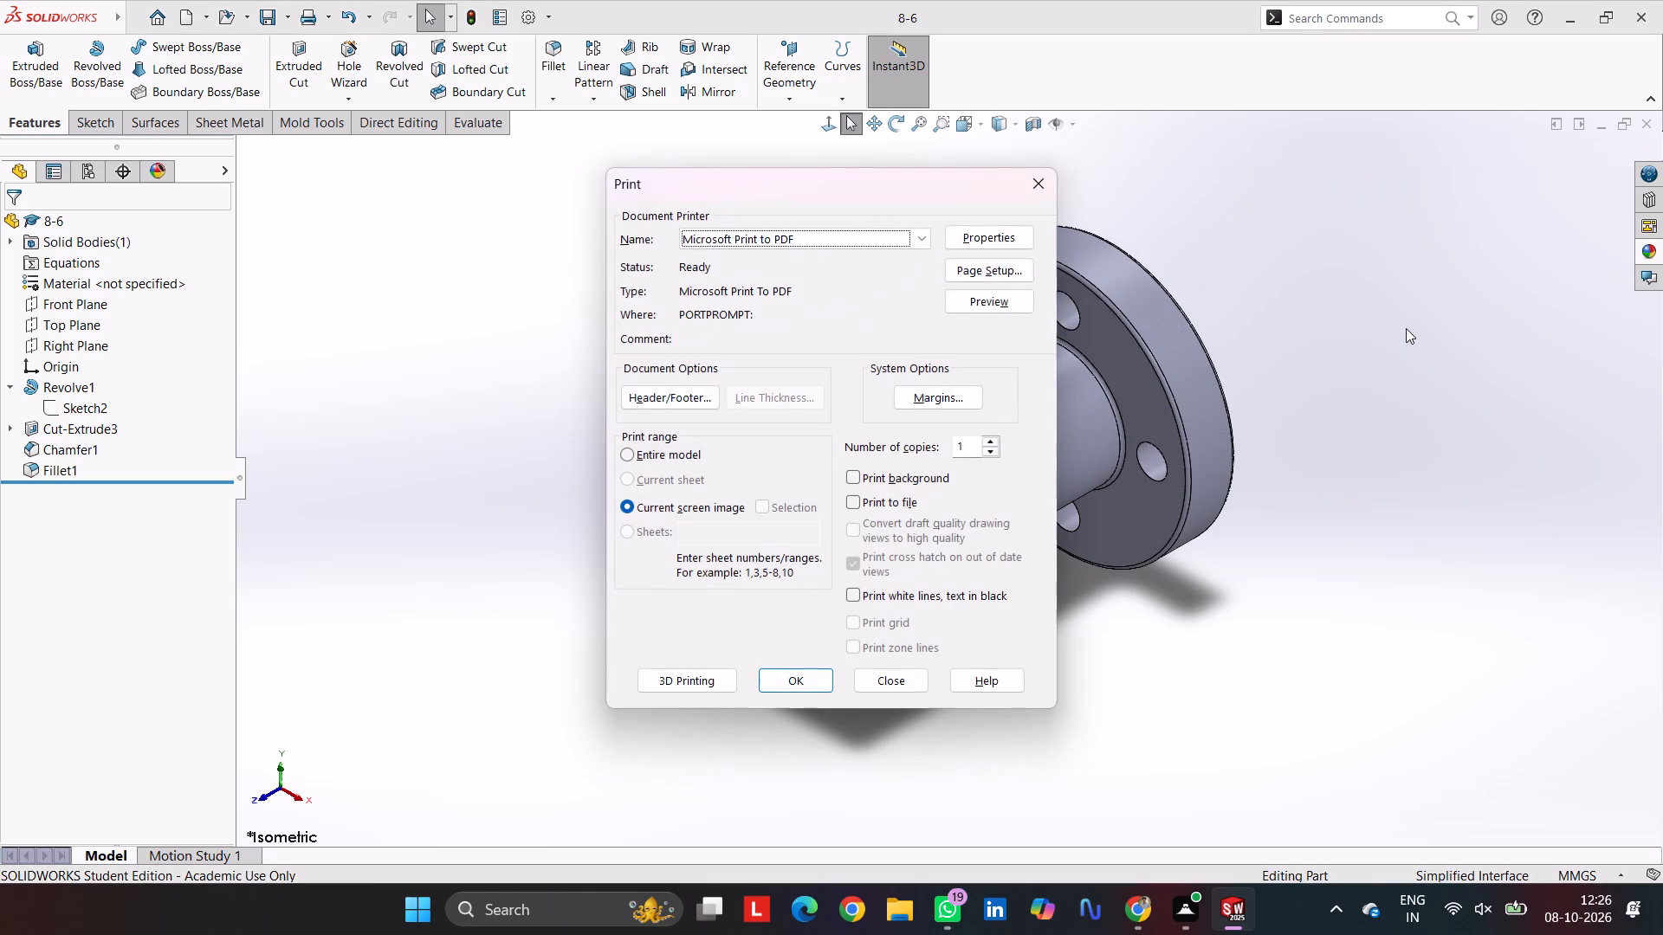
pyautogui.click(790, 684)
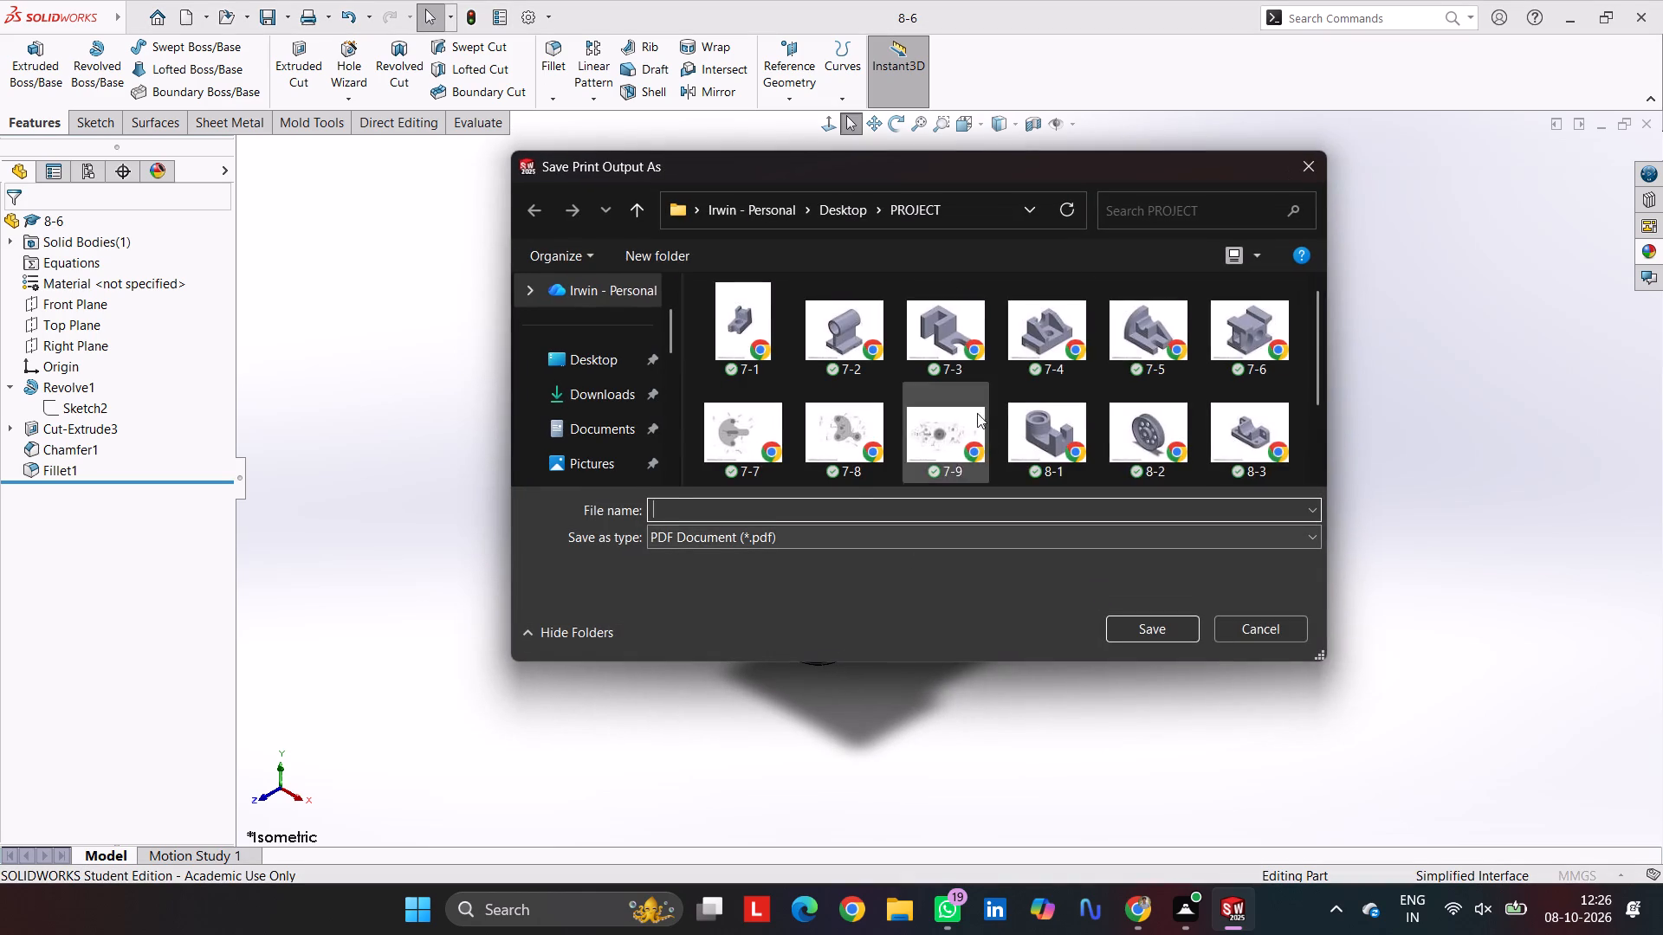
pyautogui.scroll(-6, 1013, 362)
pyautogui.click(859, 415)
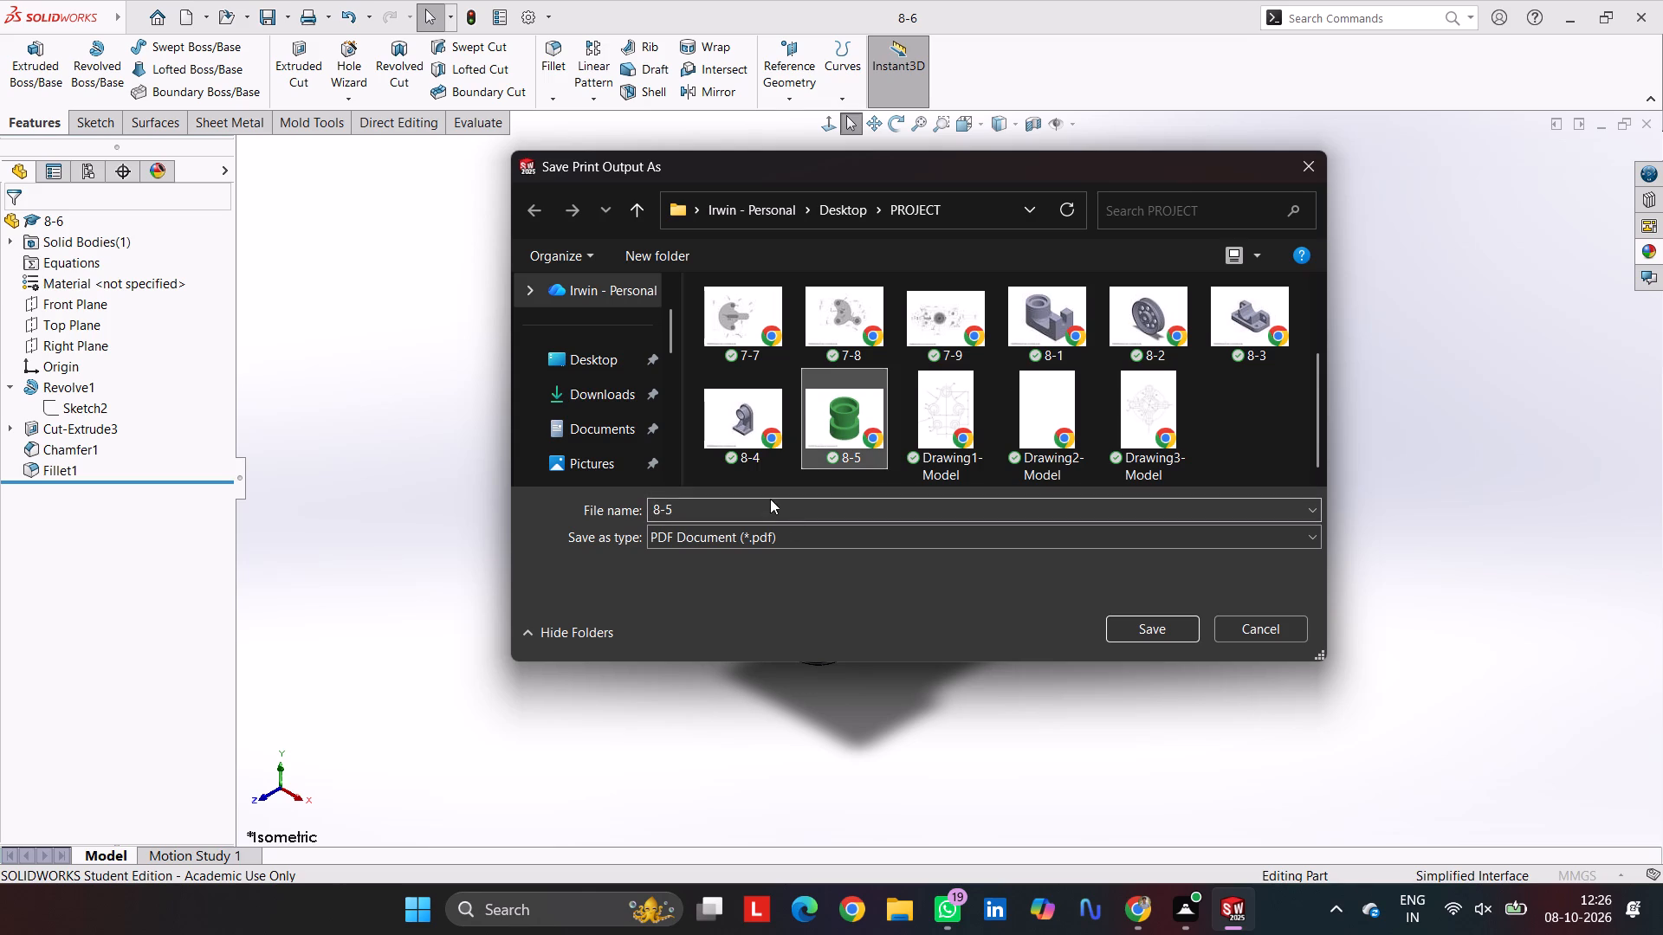
pyautogui.click(771, 498)
pyautogui.click(765, 505)
pyautogui.click(765, 505)
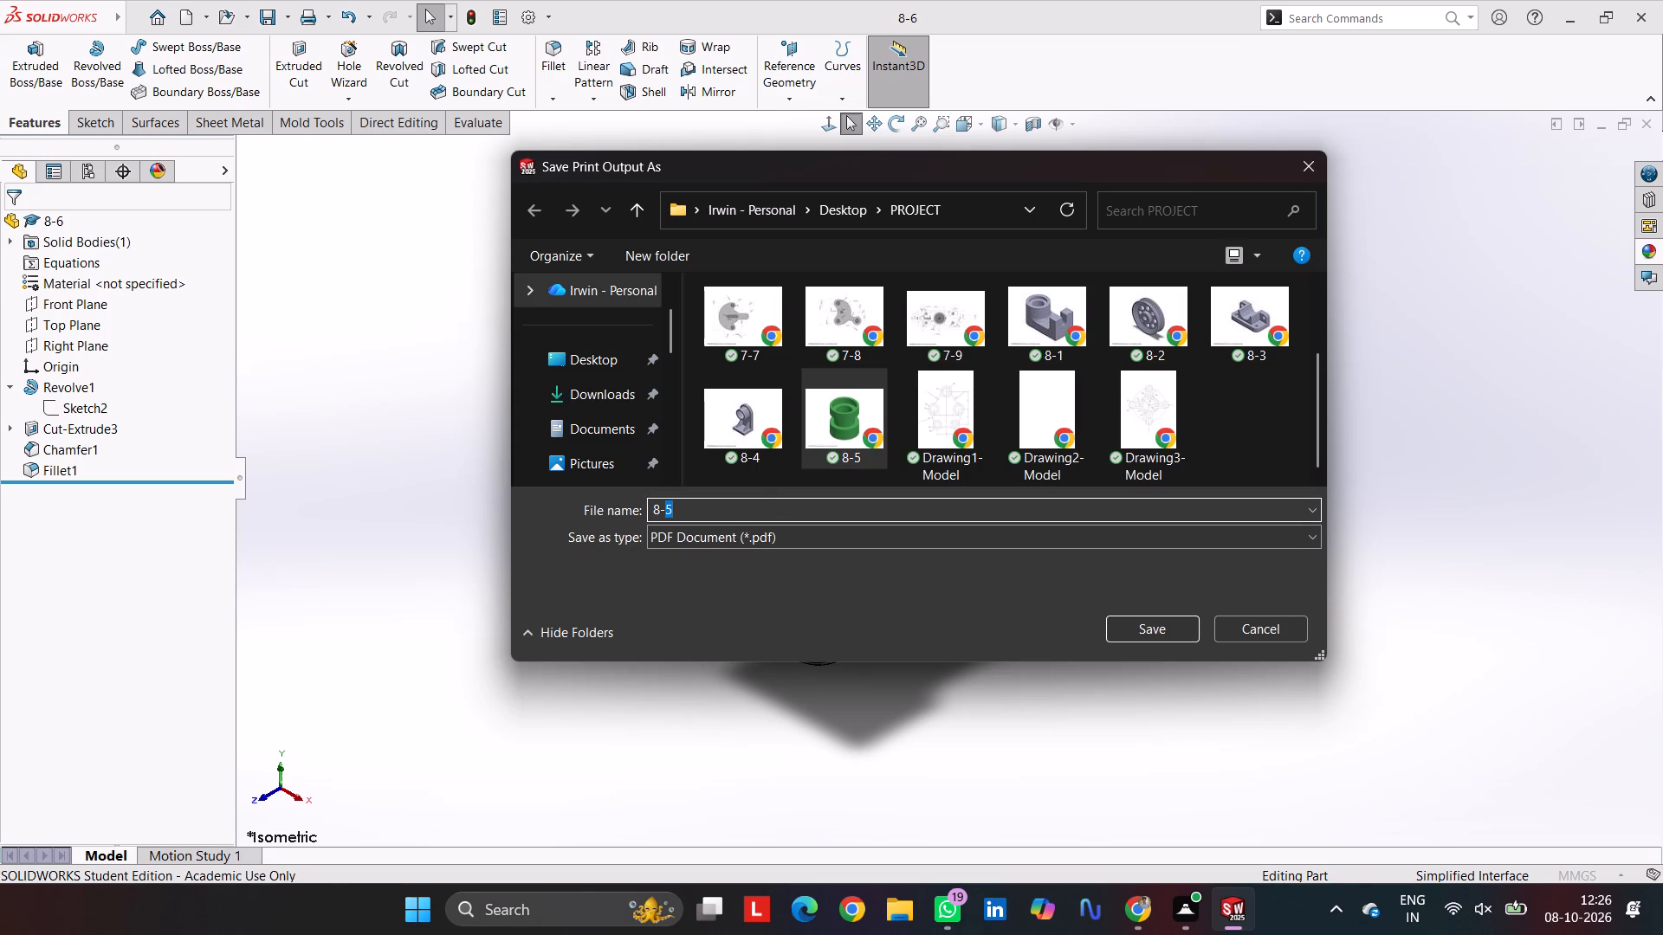
pyautogui.press('6')
pyautogui.click(1126, 625)
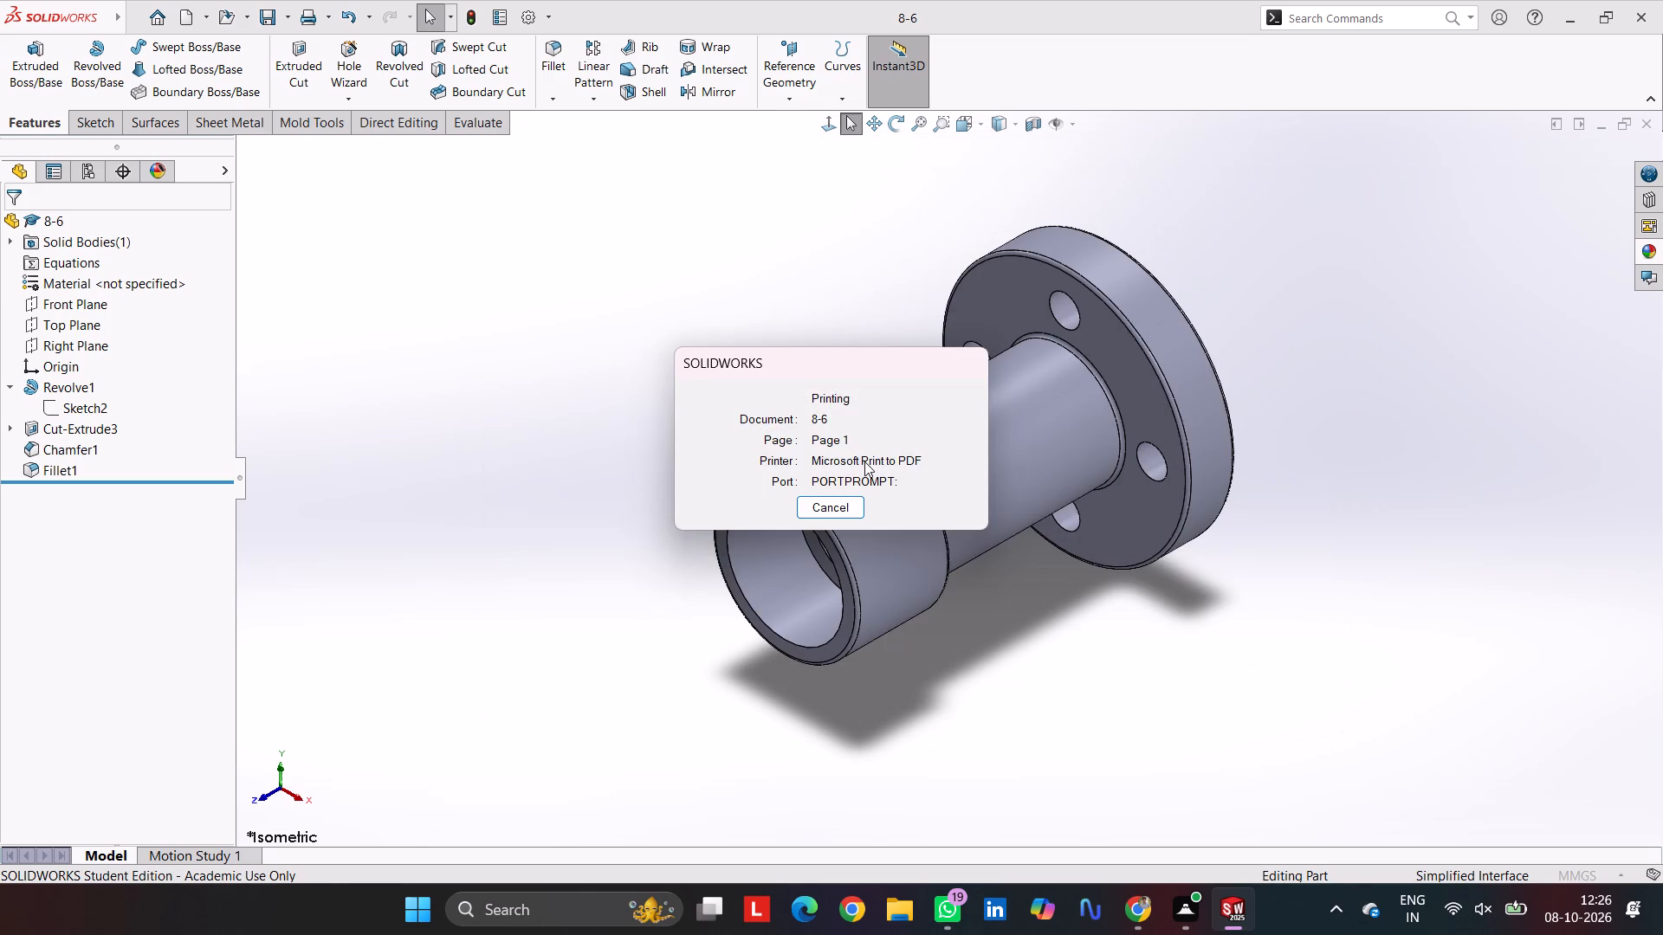
pyautogui.click(1325, 519)
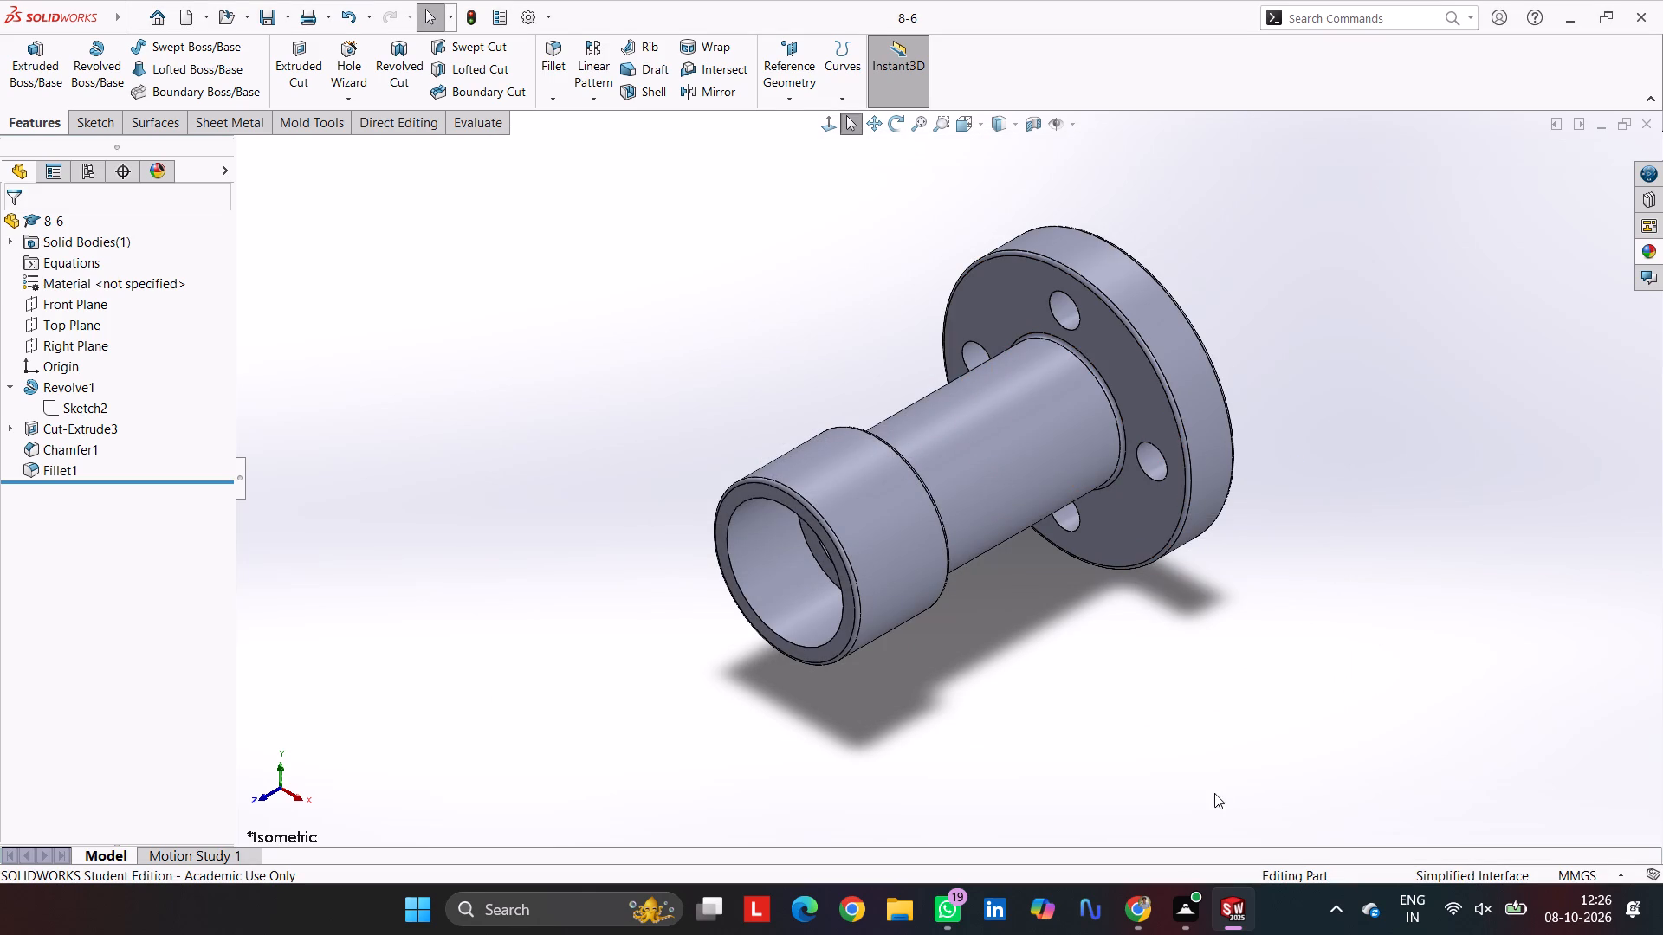